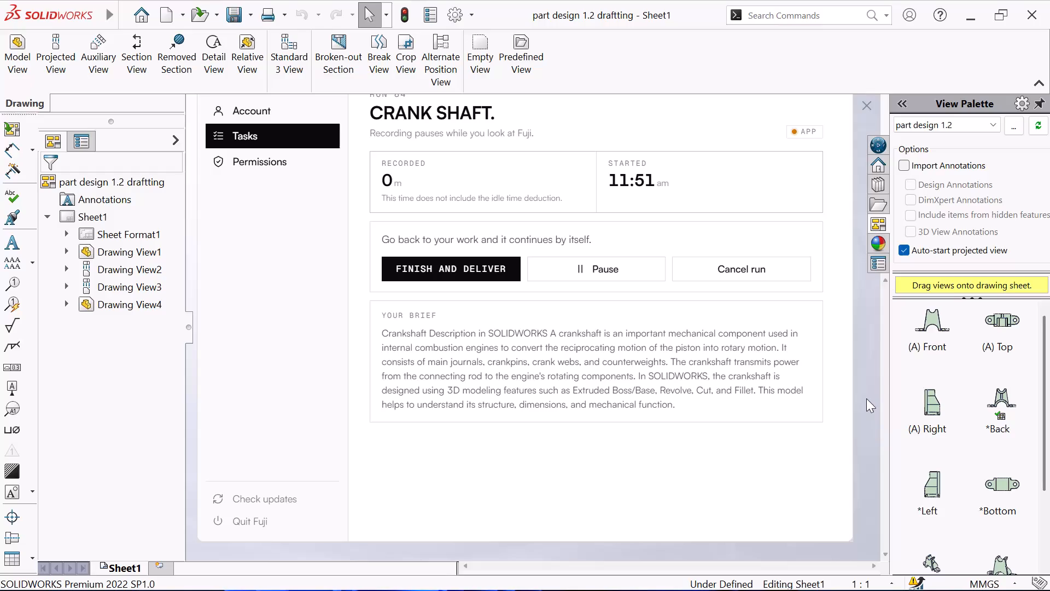
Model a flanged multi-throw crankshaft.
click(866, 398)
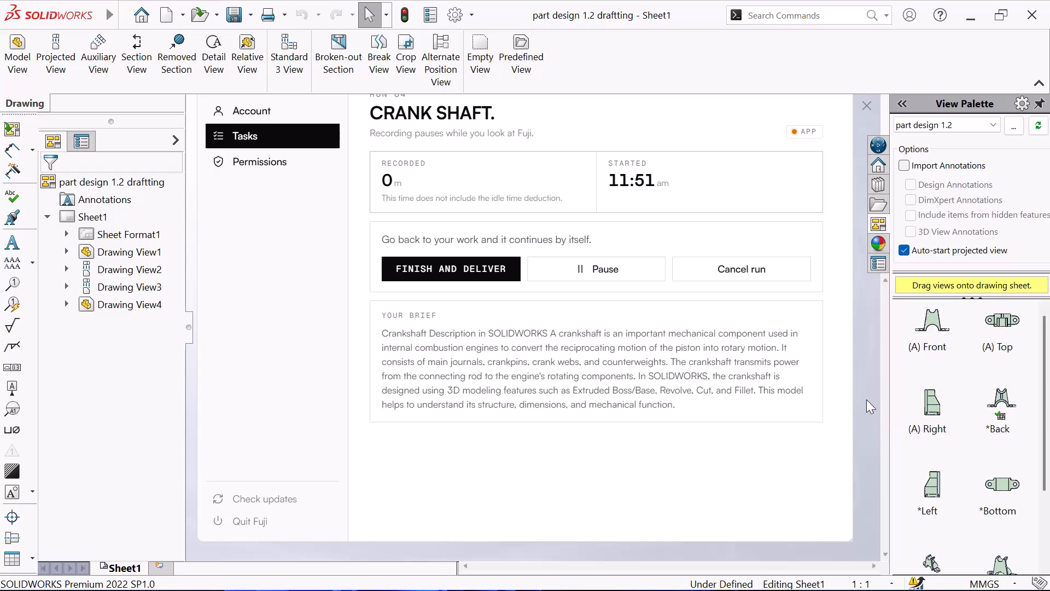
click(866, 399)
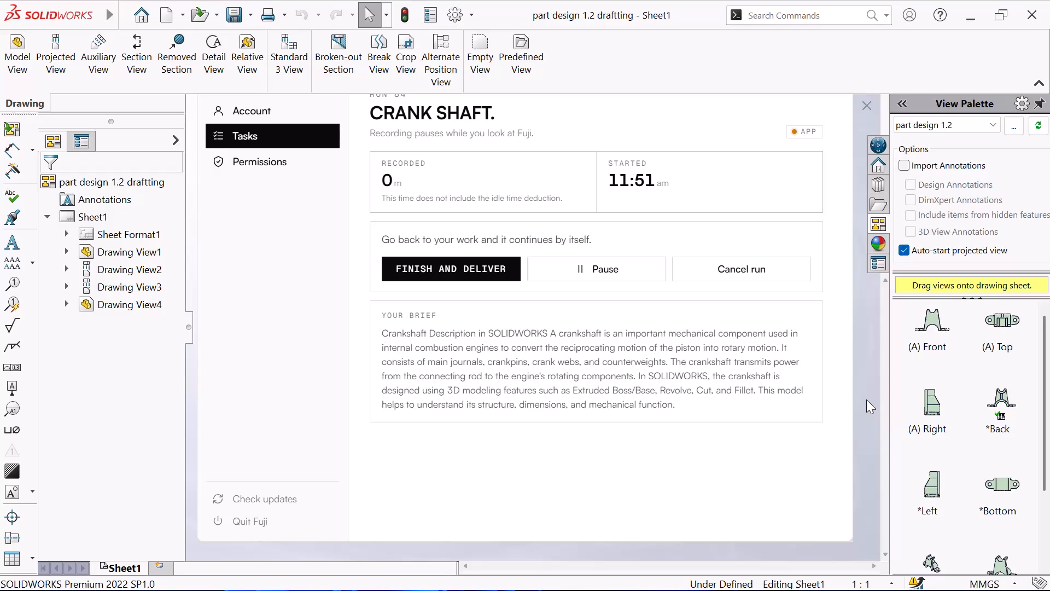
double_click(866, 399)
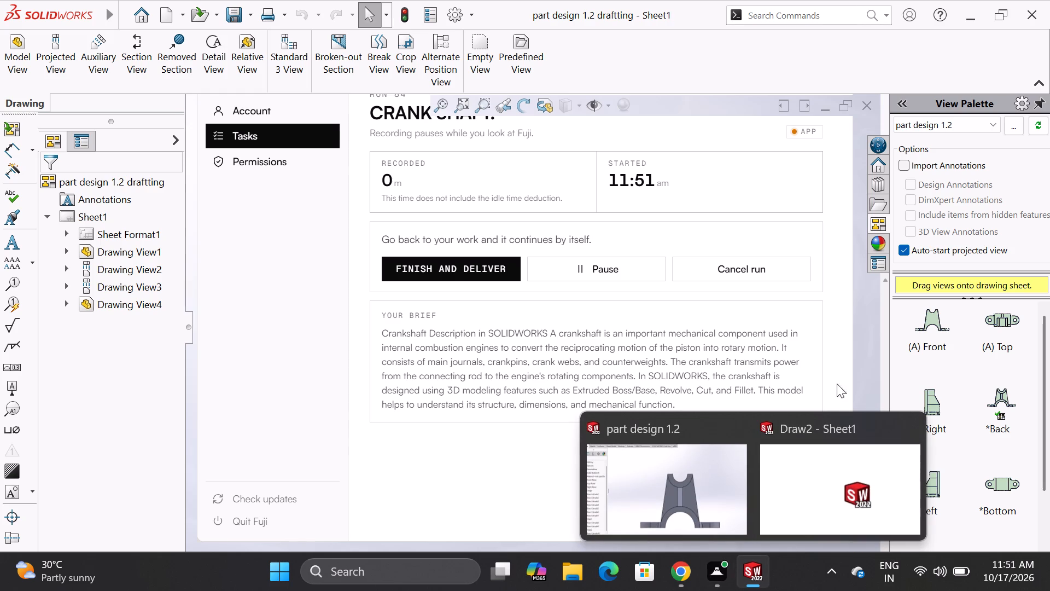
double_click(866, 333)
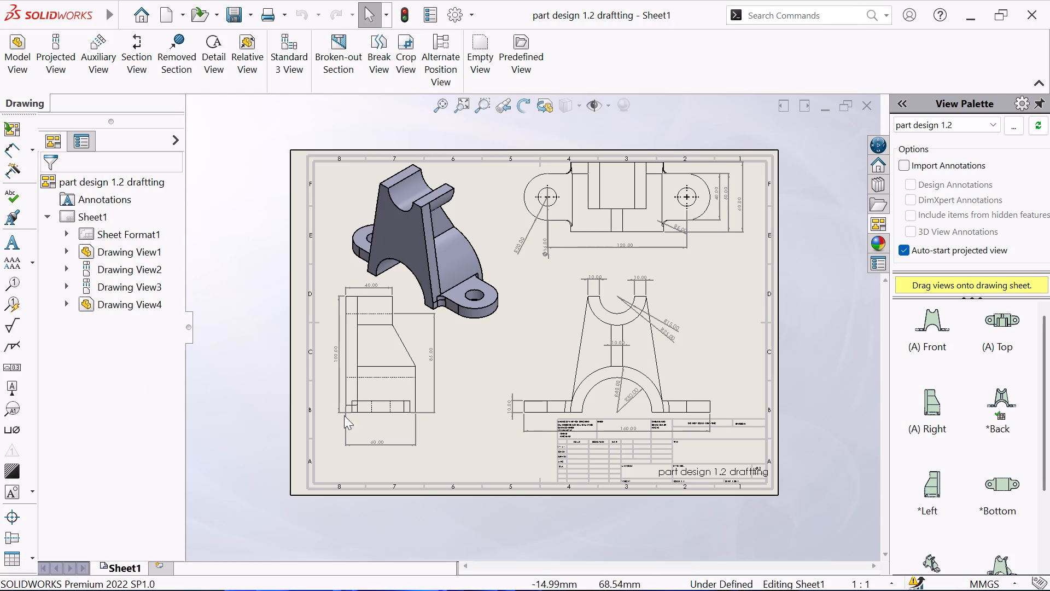
Close the open part design 1.2 drafting drawing and the part design 1.2 model.
click(861, 101)
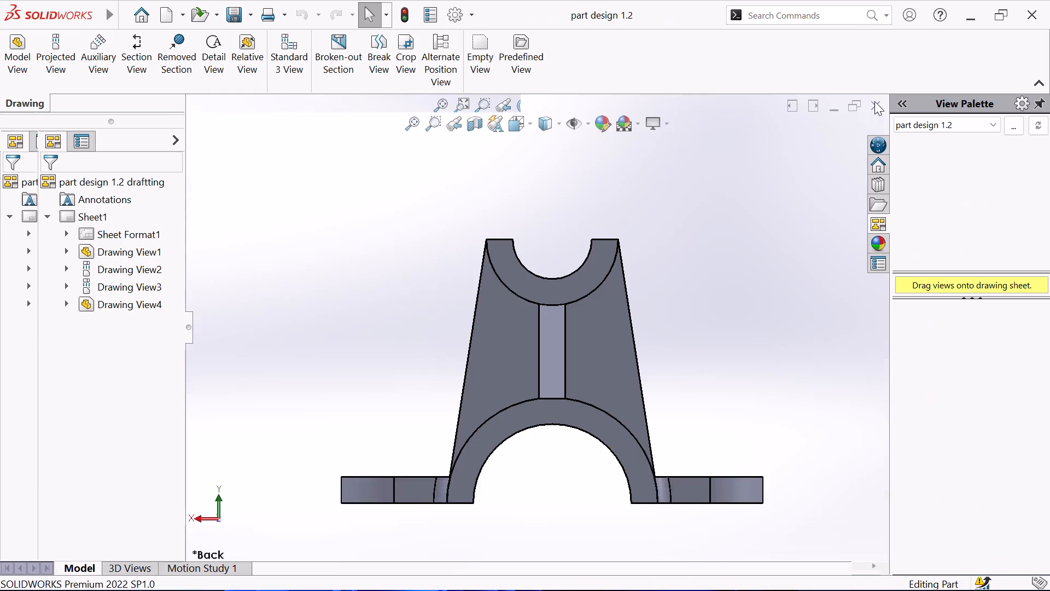
click(873, 104)
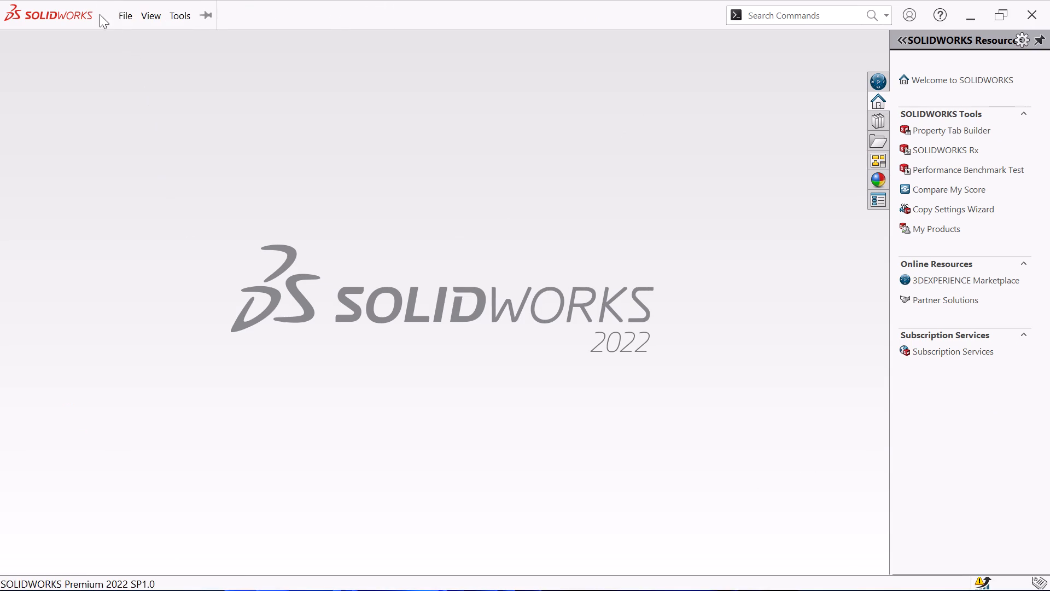
Create a new part document.
click(127, 10)
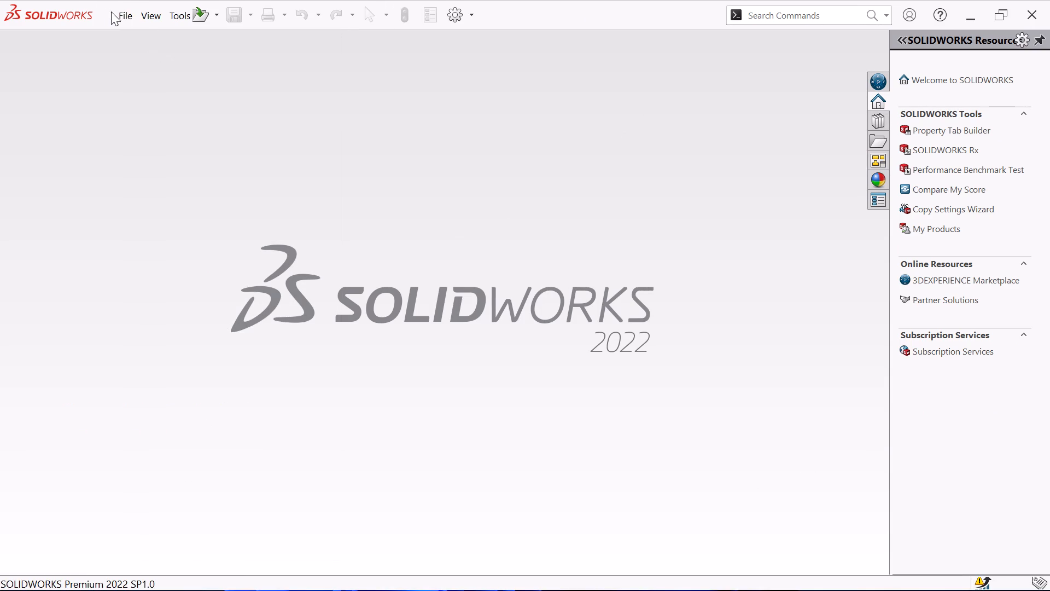
click(123, 14)
click(178, 43)
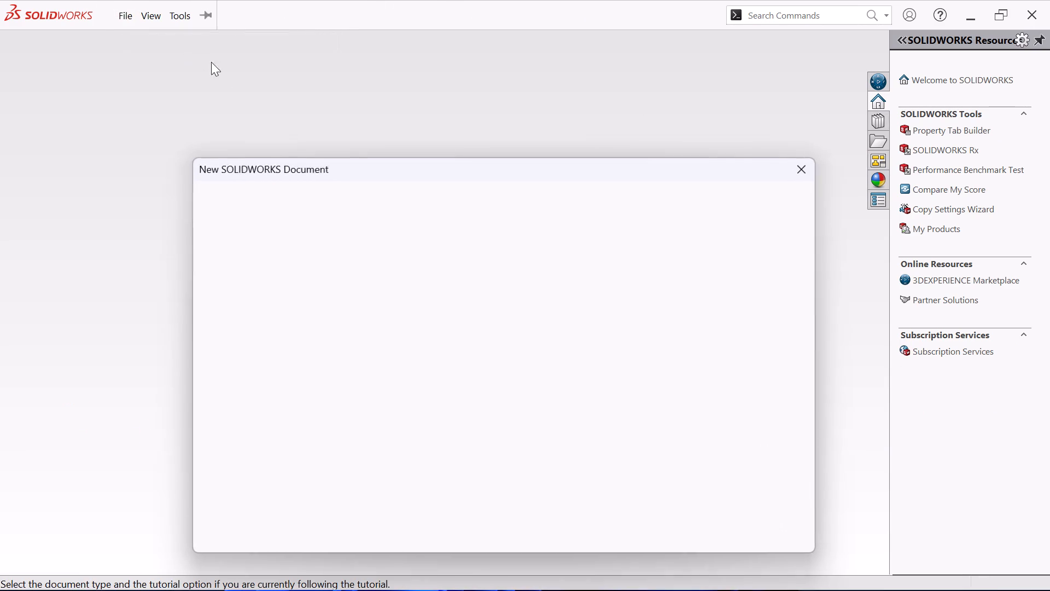
click(628, 523)
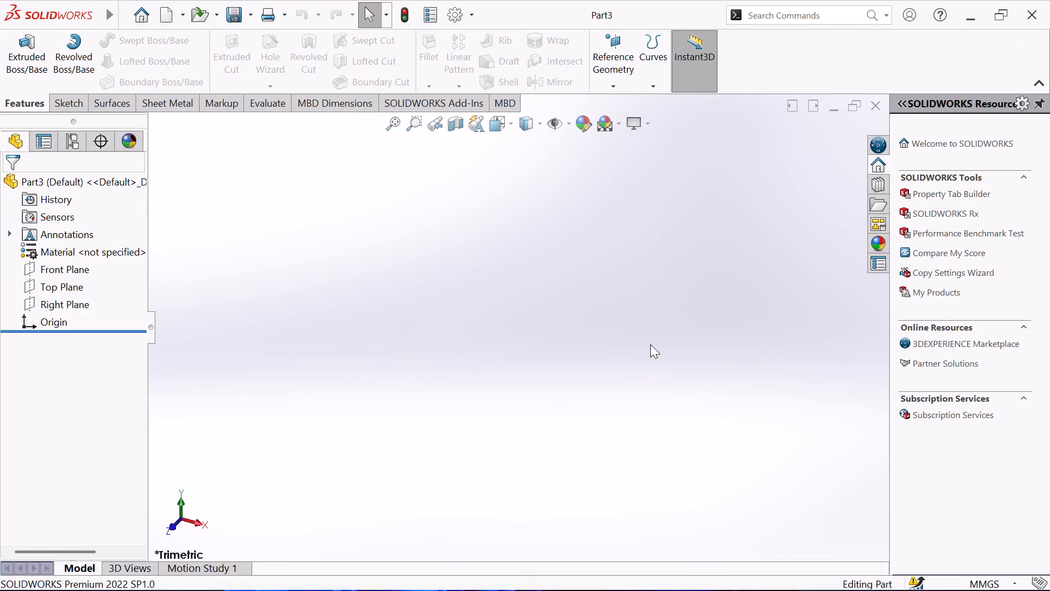
Start a Front Plane sketch with a horizontal centerline about 357 mm long and a vertical one about 212 mm long, crossing at the origin.
click(69, 267)
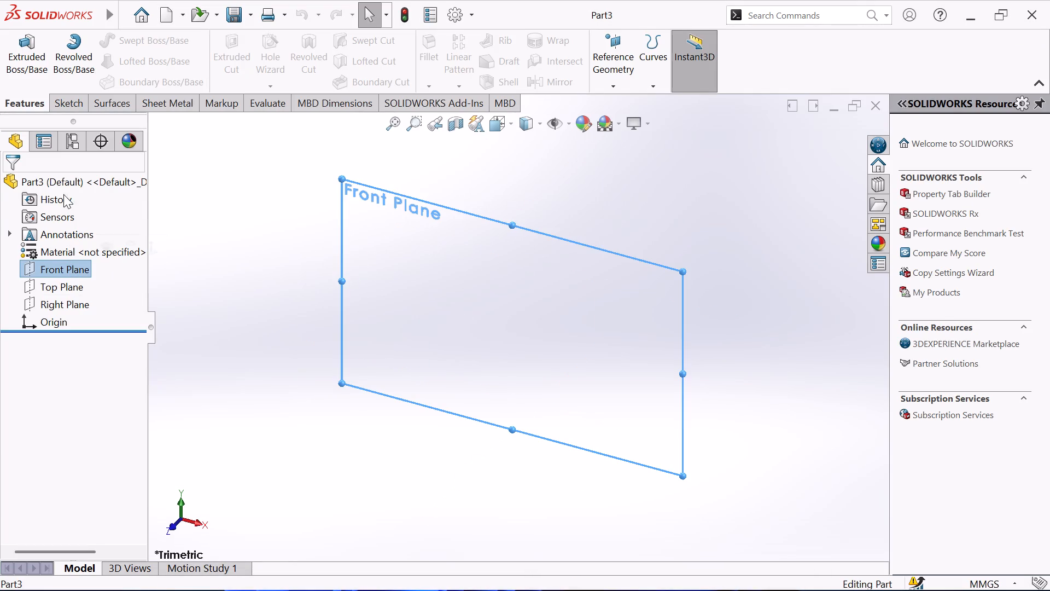
click(51, 100)
click(24, 47)
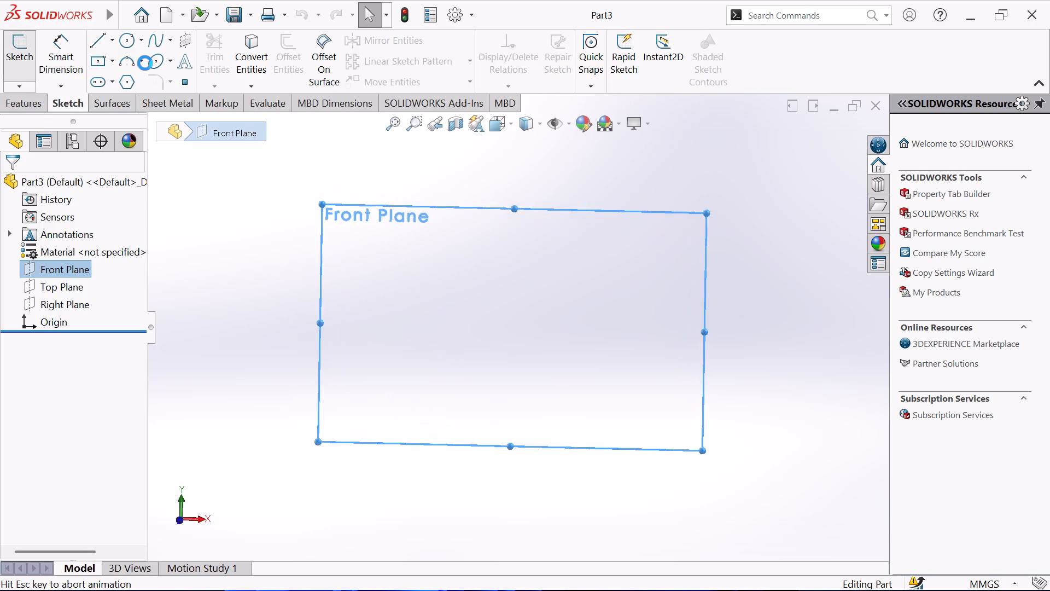
click(113, 38)
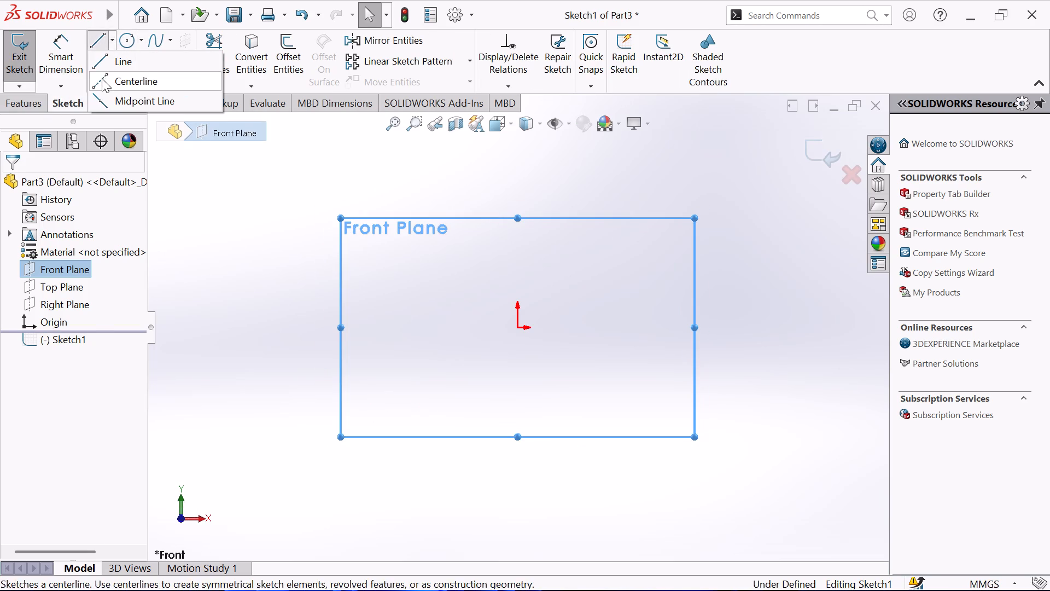
click(102, 78)
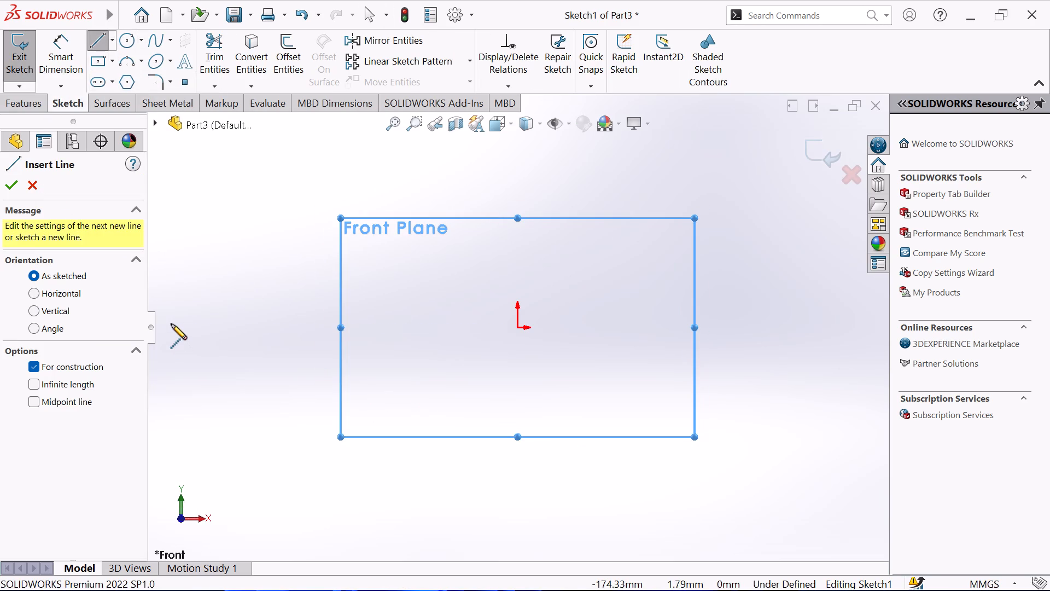
click(171, 328)
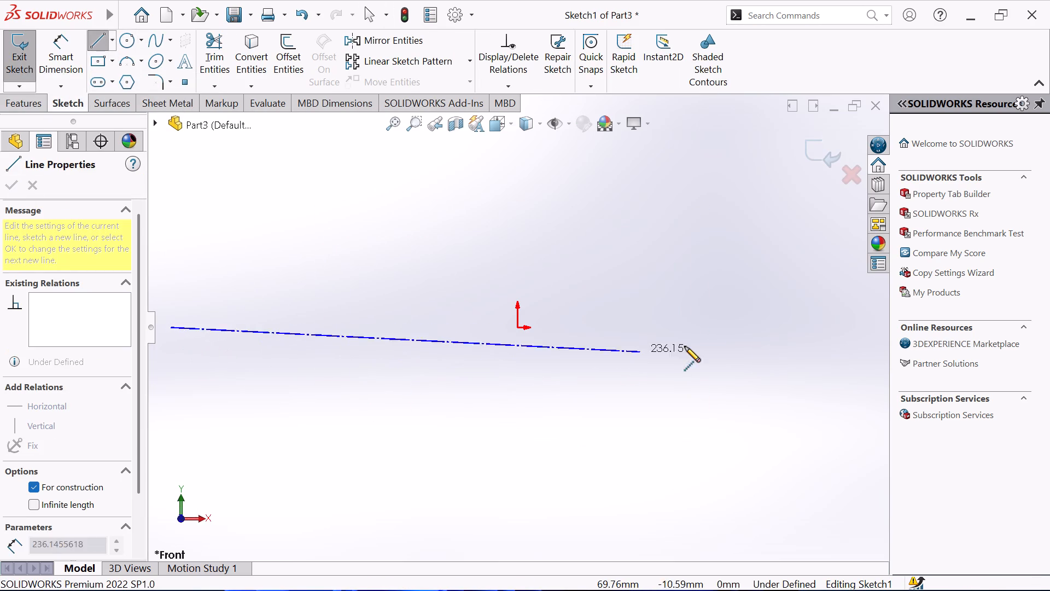
click(880, 328)
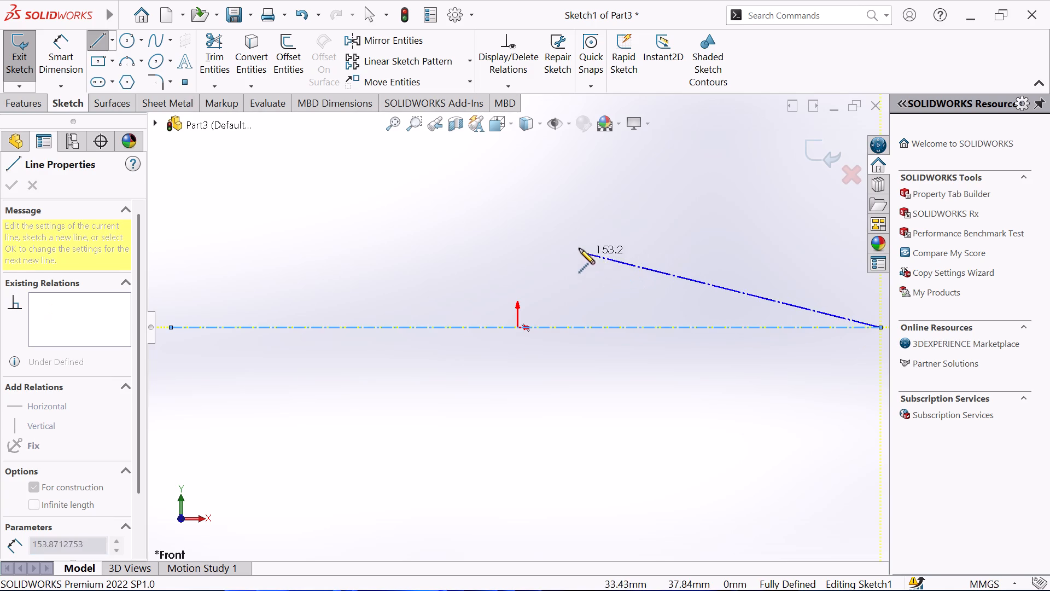
click(518, 135)
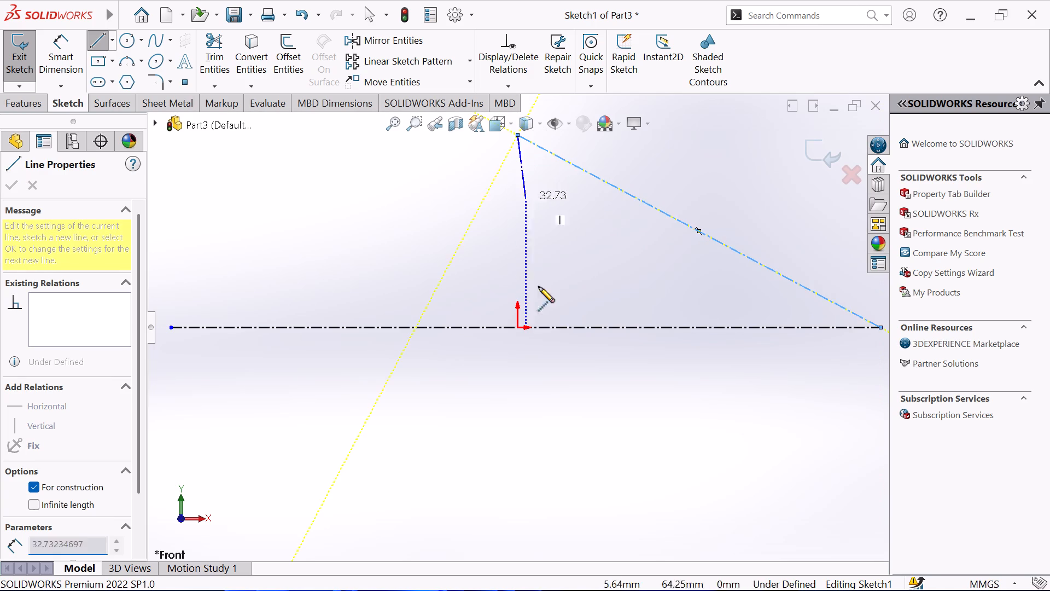
click(519, 557)
right_click(453, 475)
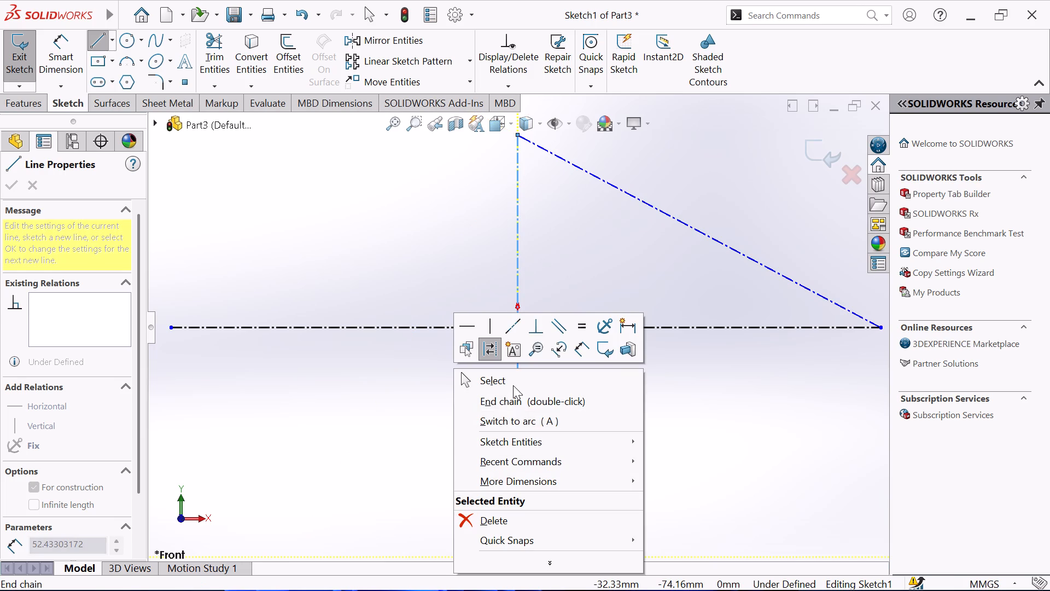
click(513, 385)
Delete the slanted construction line connecting the ends of the two centerlines.
click(684, 221)
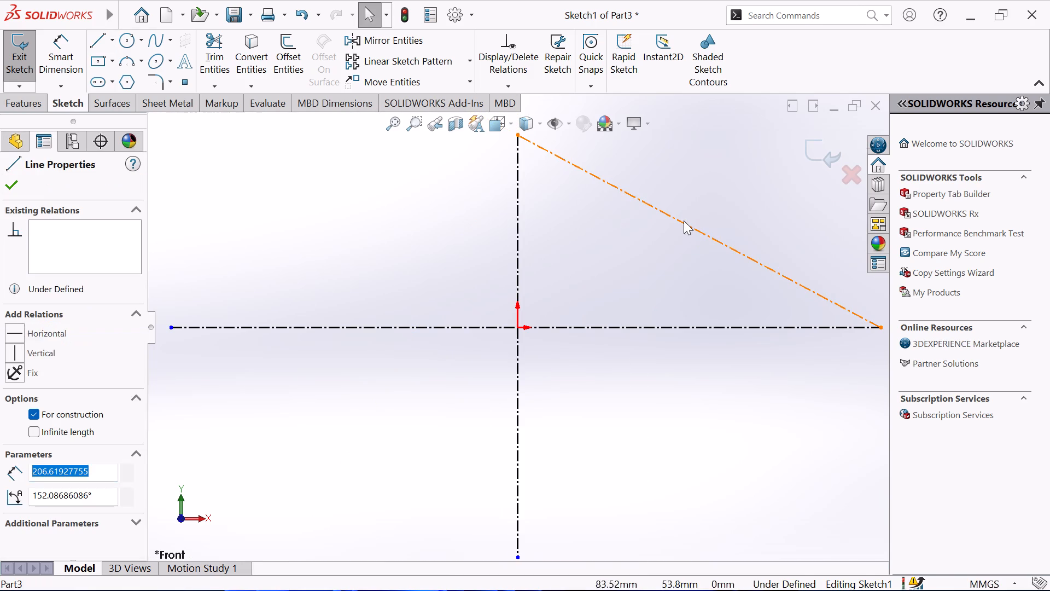
key(Delete)
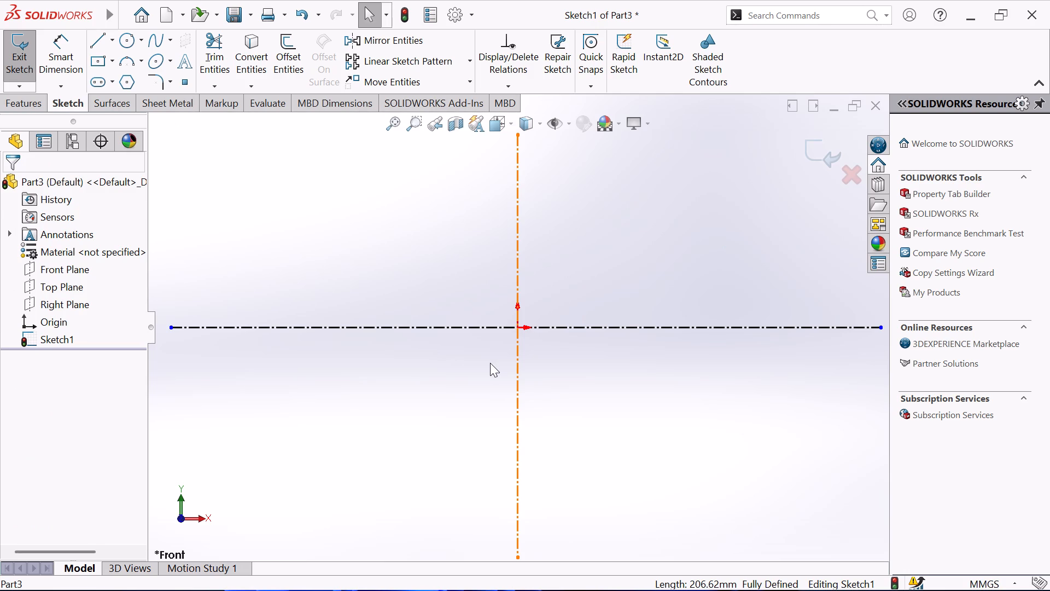
Sketch a circle of about 27 mm radius centred on the origin.
click(123, 42)
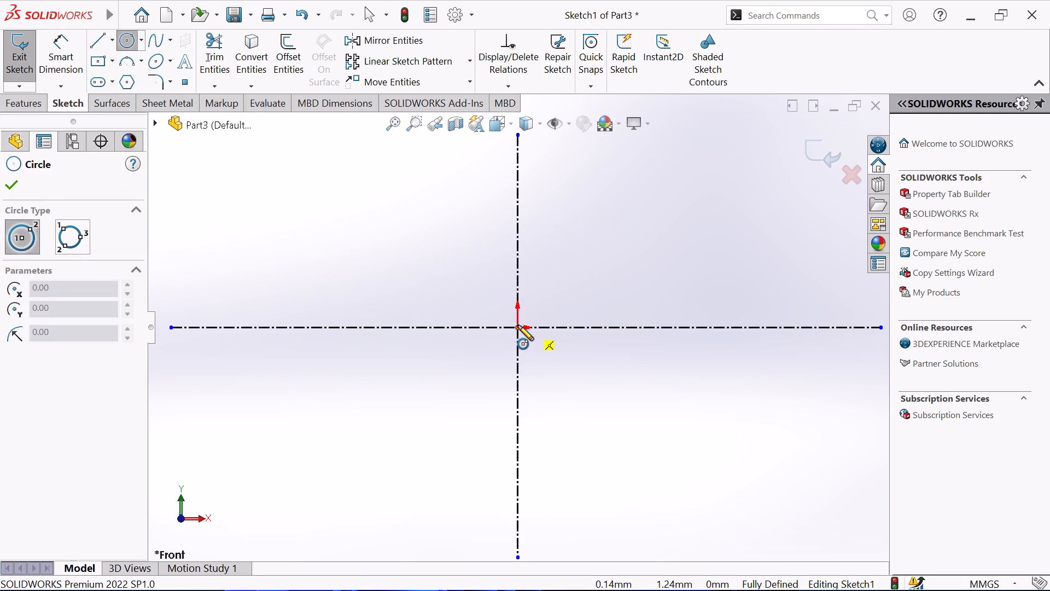
click(518, 326)
click(534, 276)
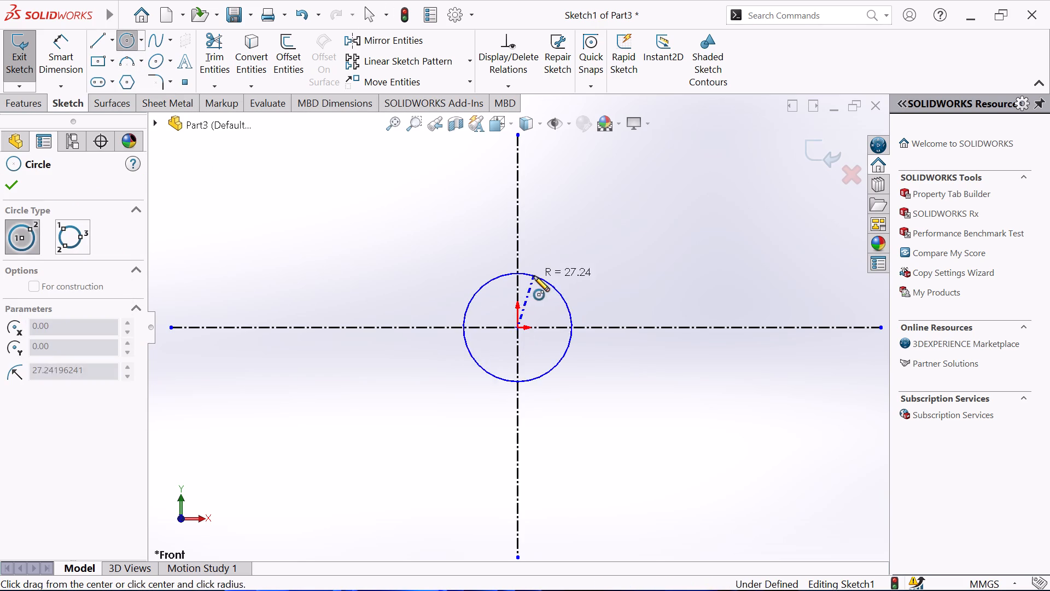
right_click(606, 275)
click(650, 283)
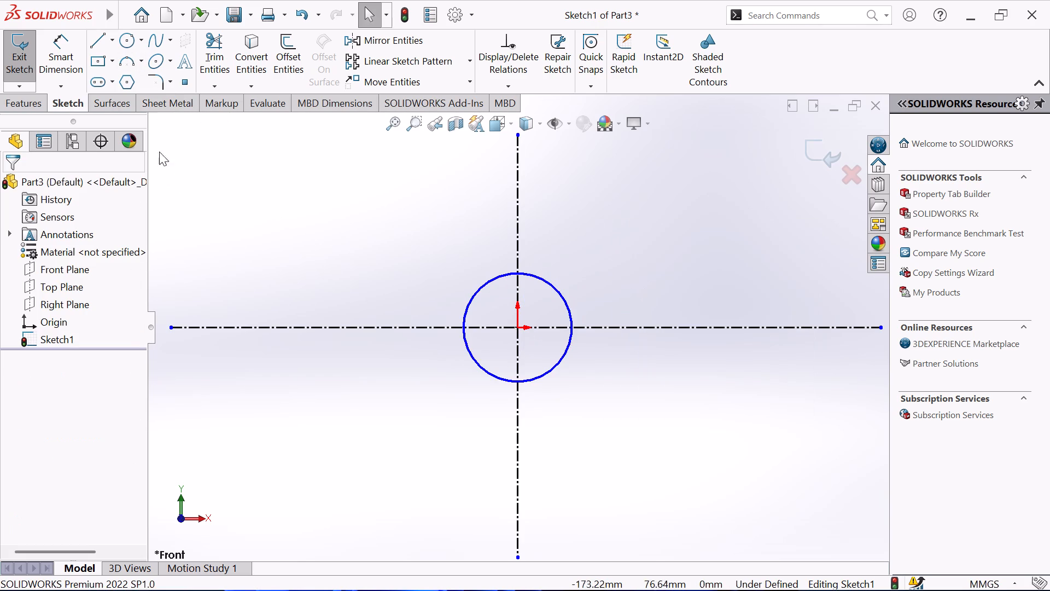
Dimension the circle with a diameter of 120 mm.
click(56, 54)
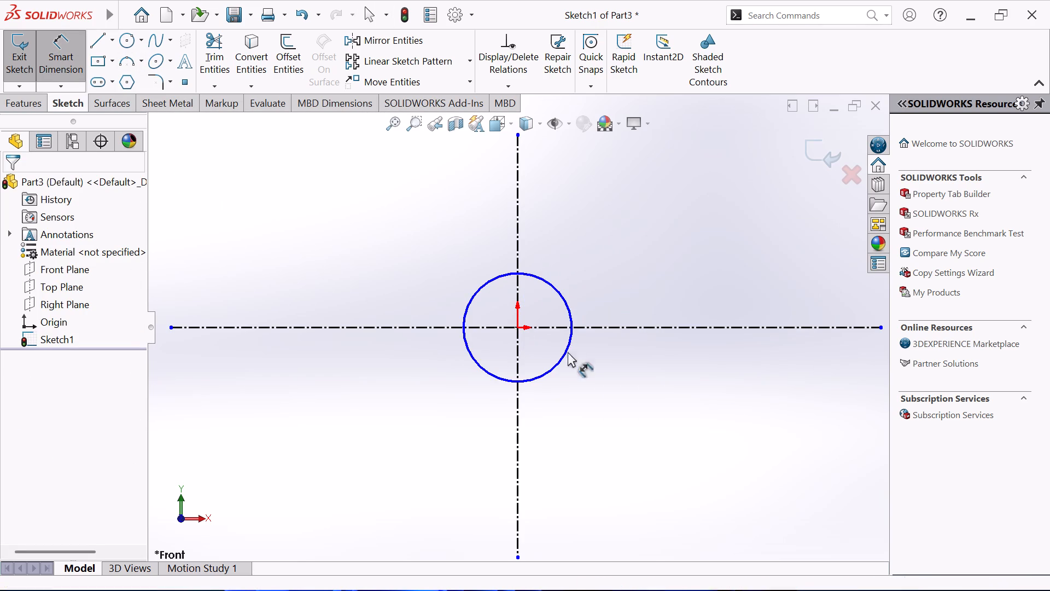
click(567, 353)
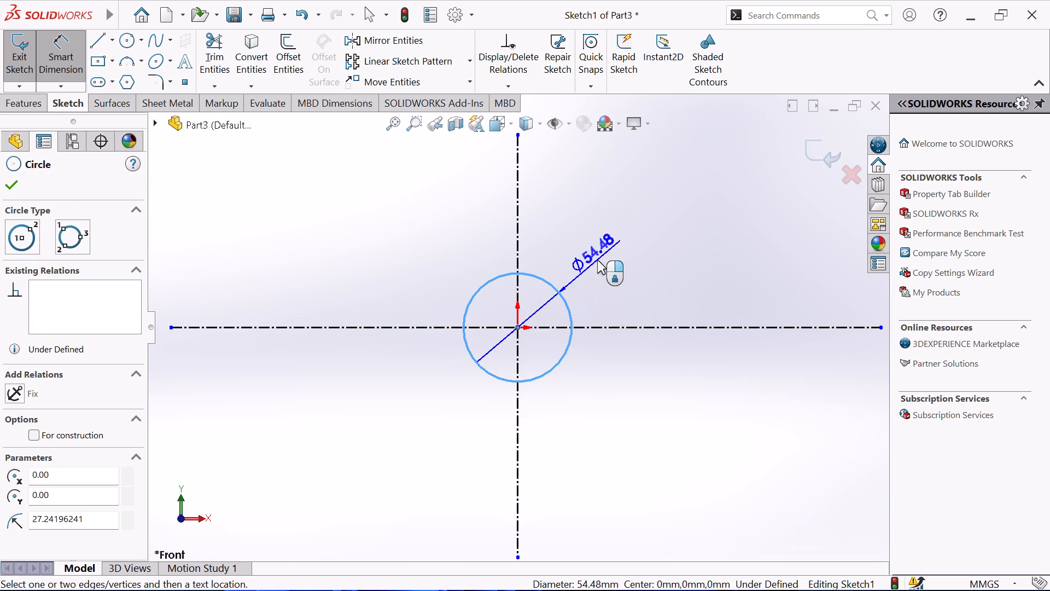
click(597, 260)
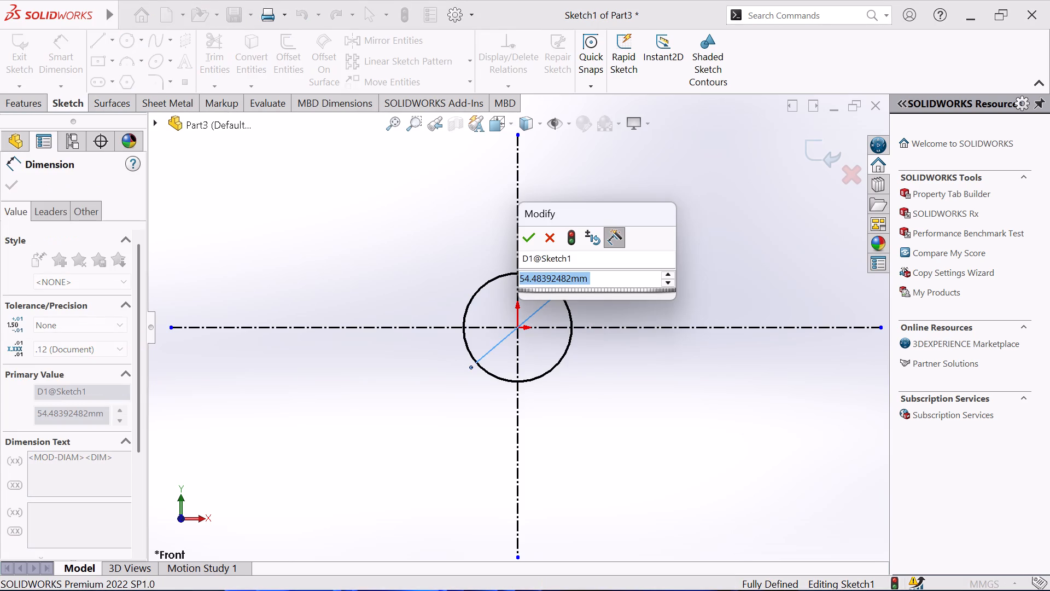
text(12)
key(0)
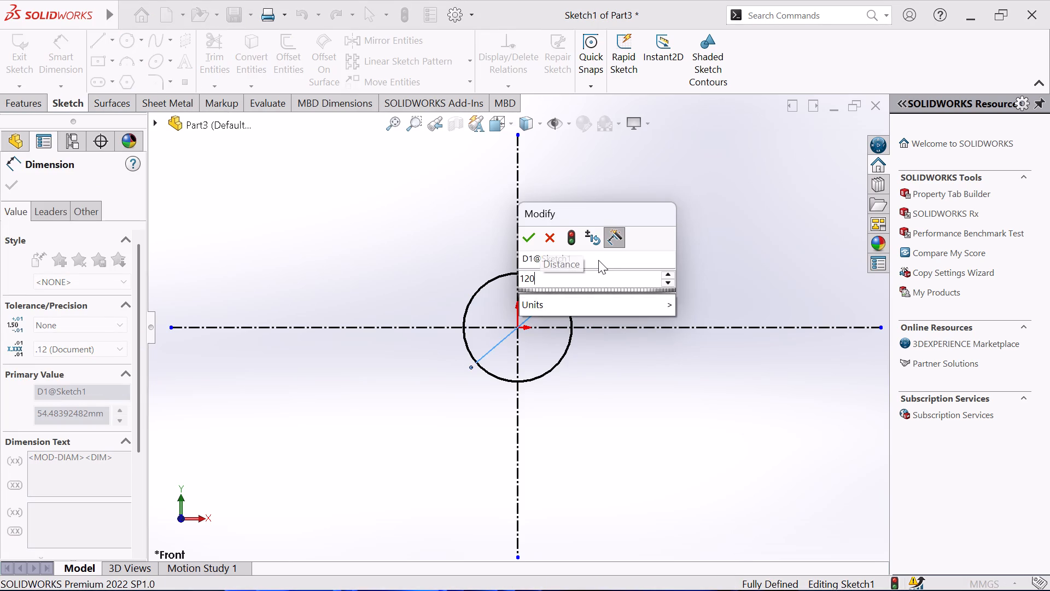
key(Return)
right_click(664, 280)
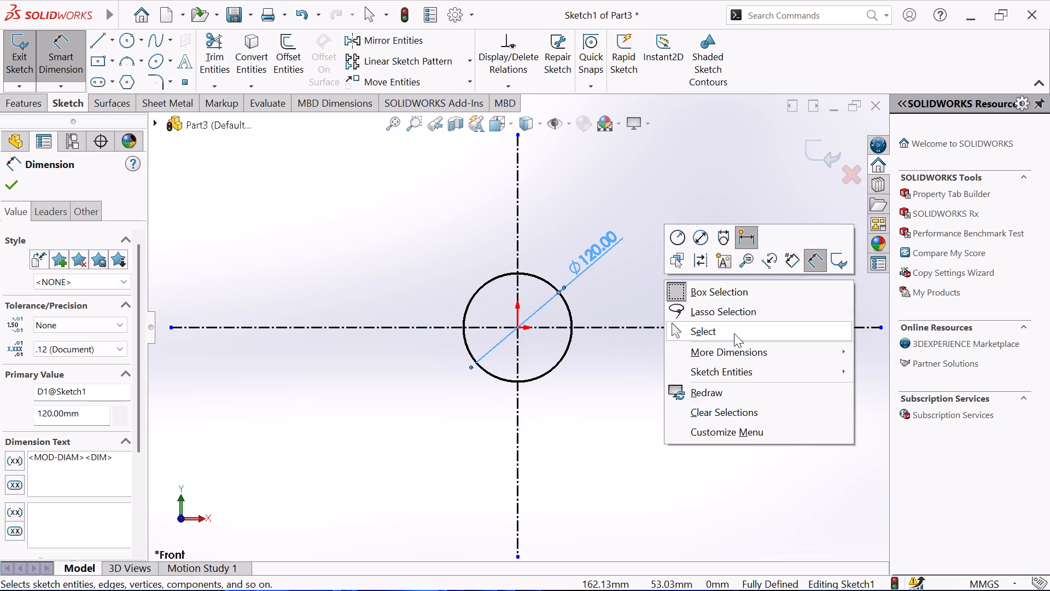
click(734, 333)
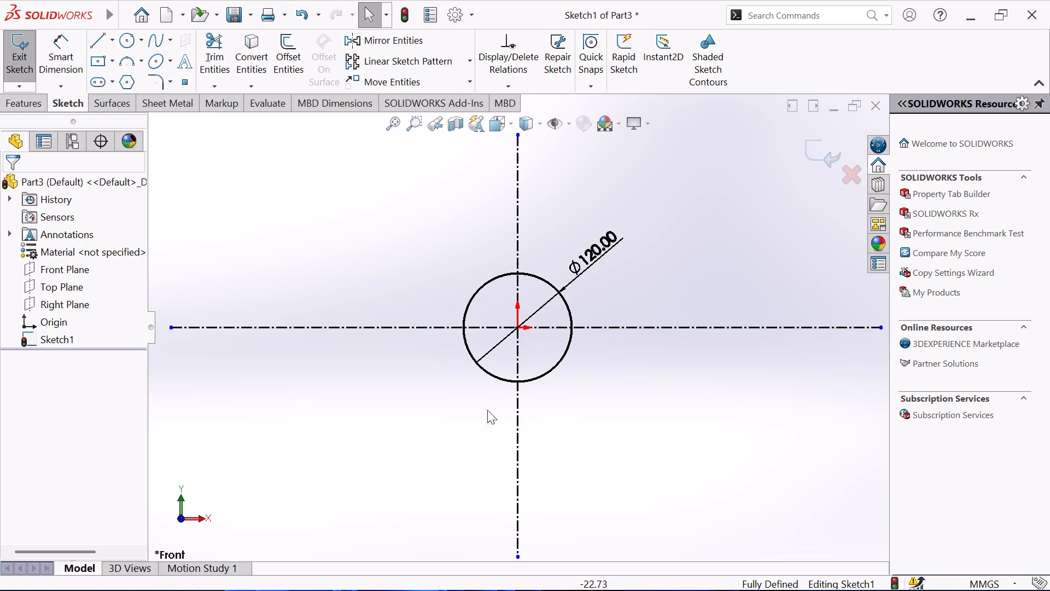
Extrude the circle as a solid boss with a blind depth of 16 mm from the sketch plane.
click(37, 107)
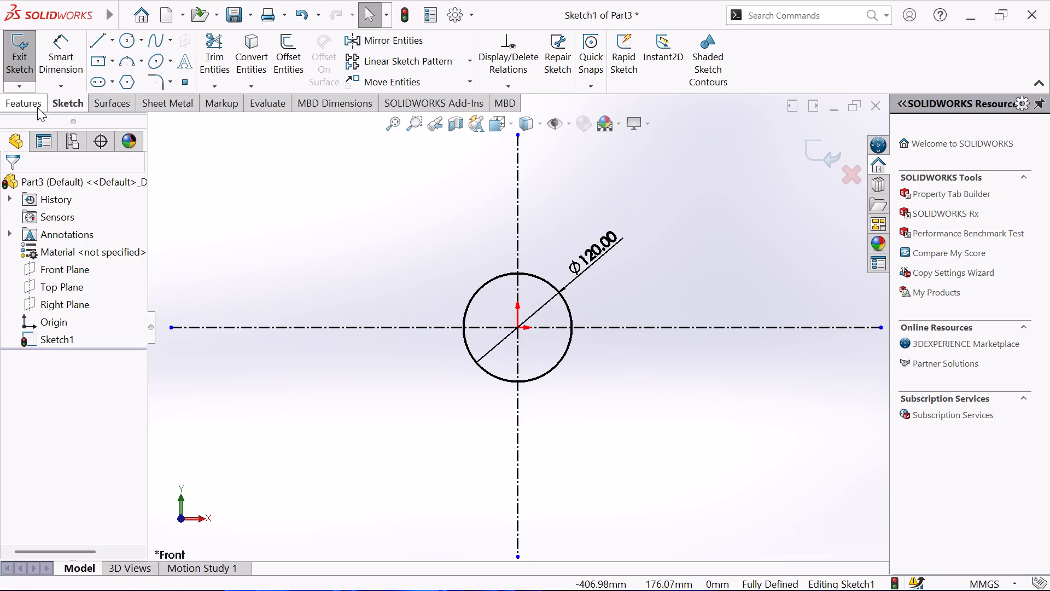
click(23, 74)
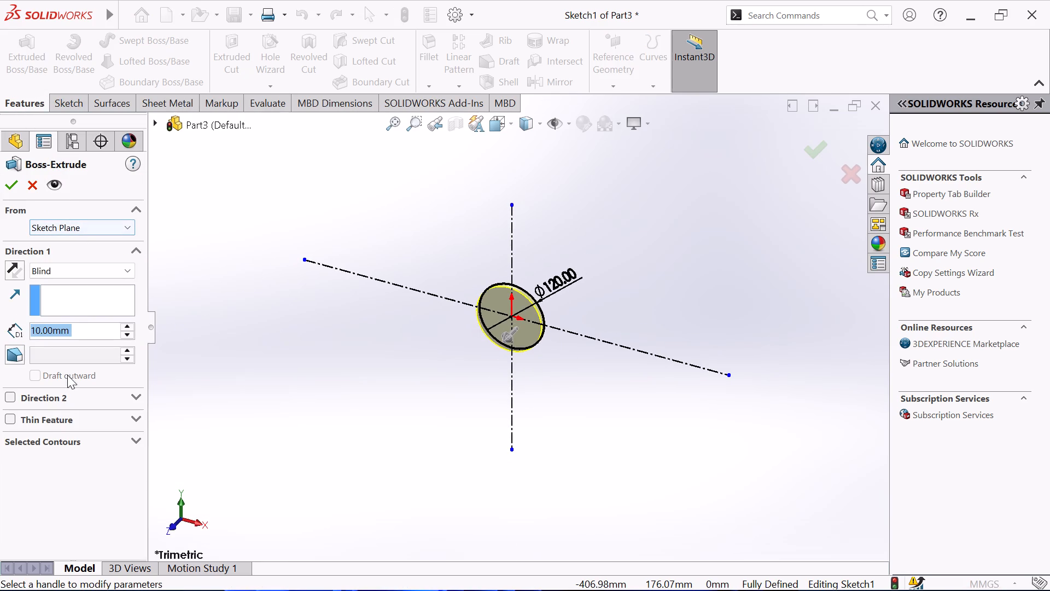
click(132, 322)
click(127, 323)
key(1)
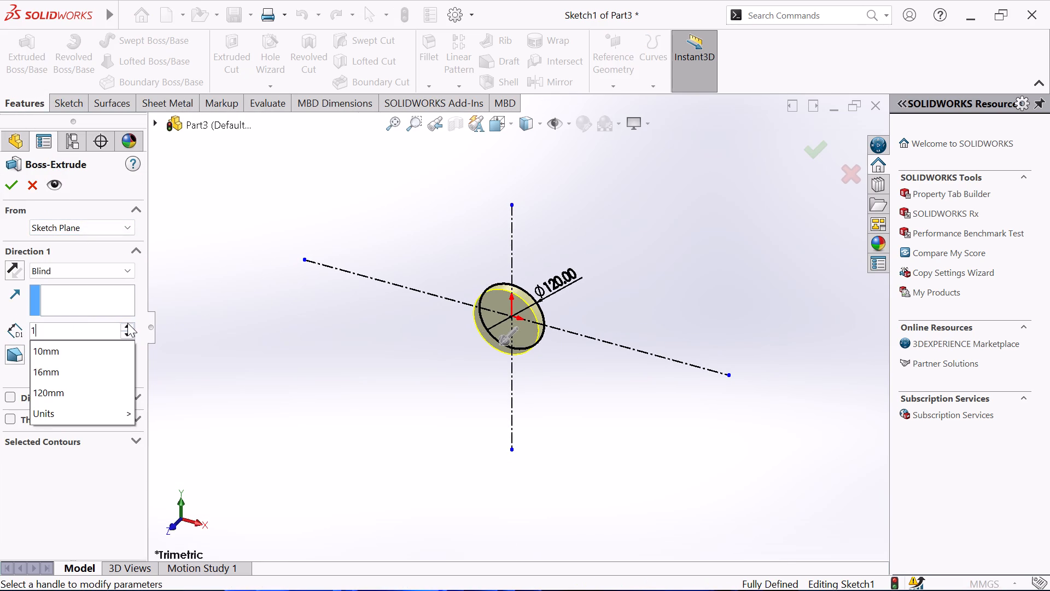
key(6)
key(Return)
key(Return)
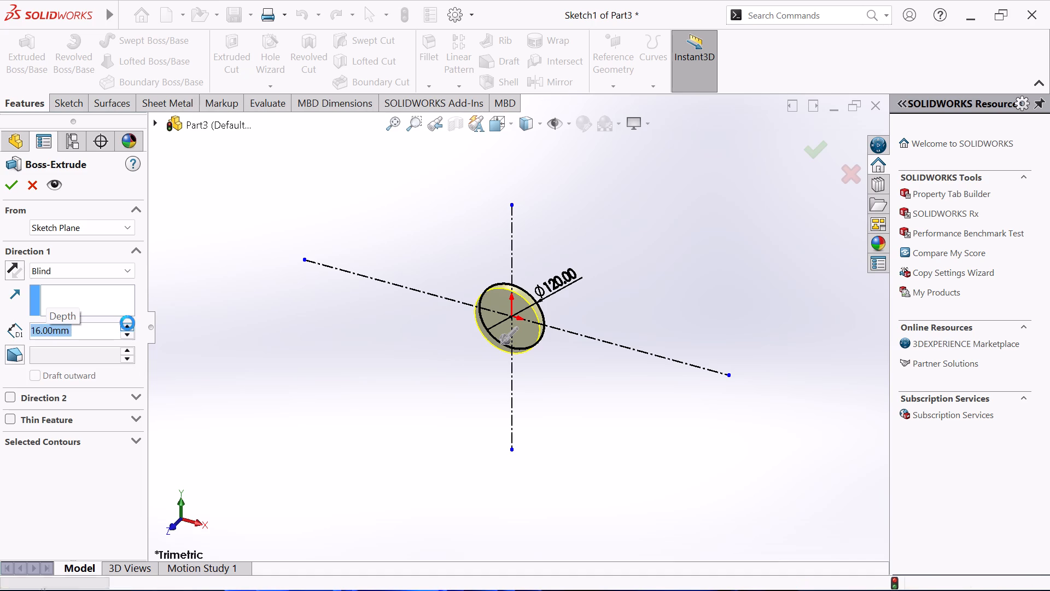
click(343, 442)
On the disc's front face, start a new sketch and draw a circle of about 17.6 mm radius centred on the origin.
middle_drag(352, 433, 364, 413)
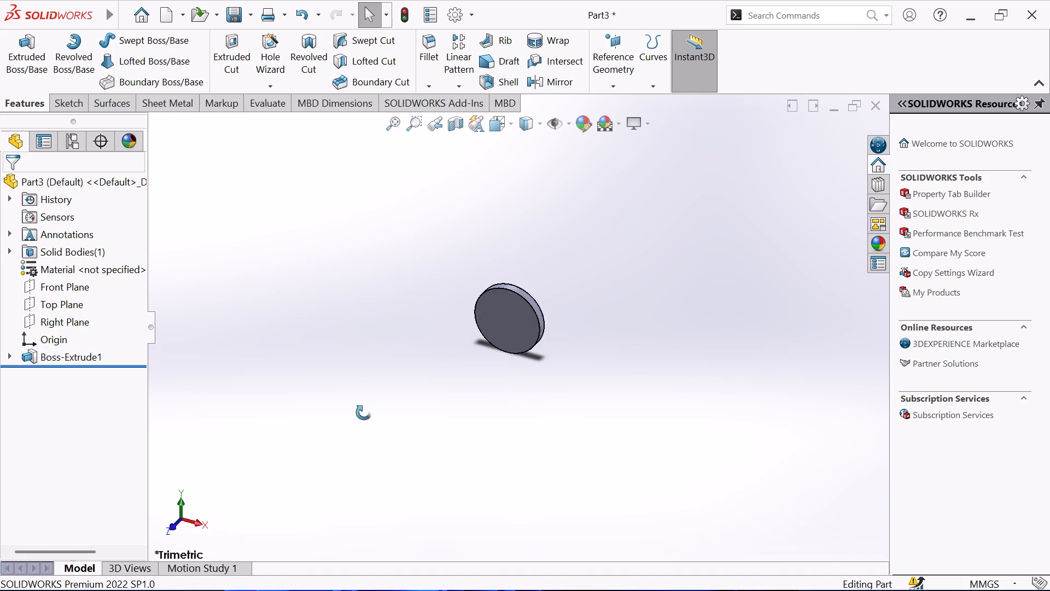
middle_drag(364, 413, 386, 374)
click(512, 336)
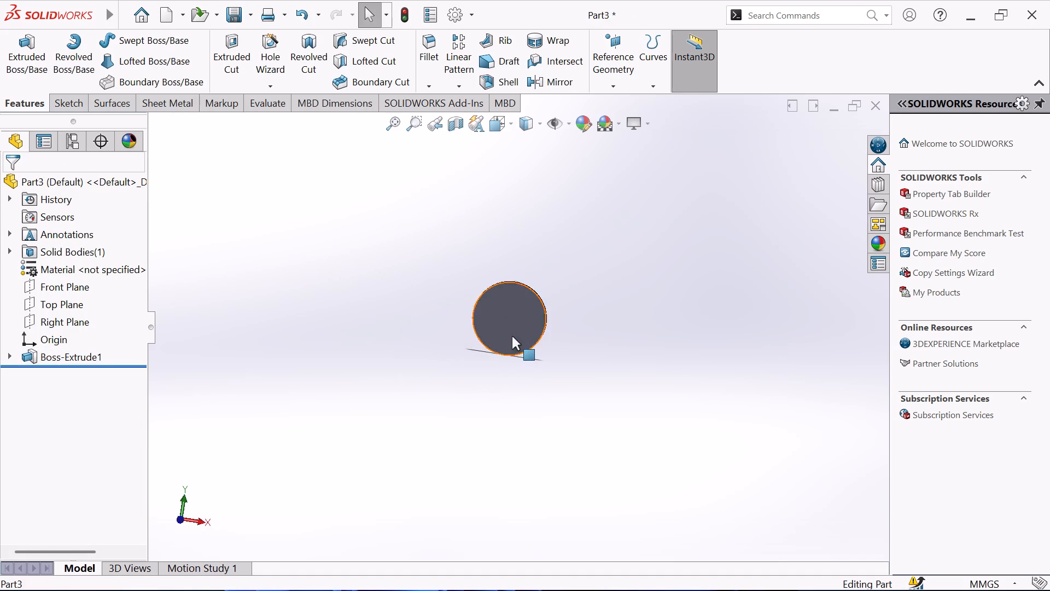
click(576, 299)
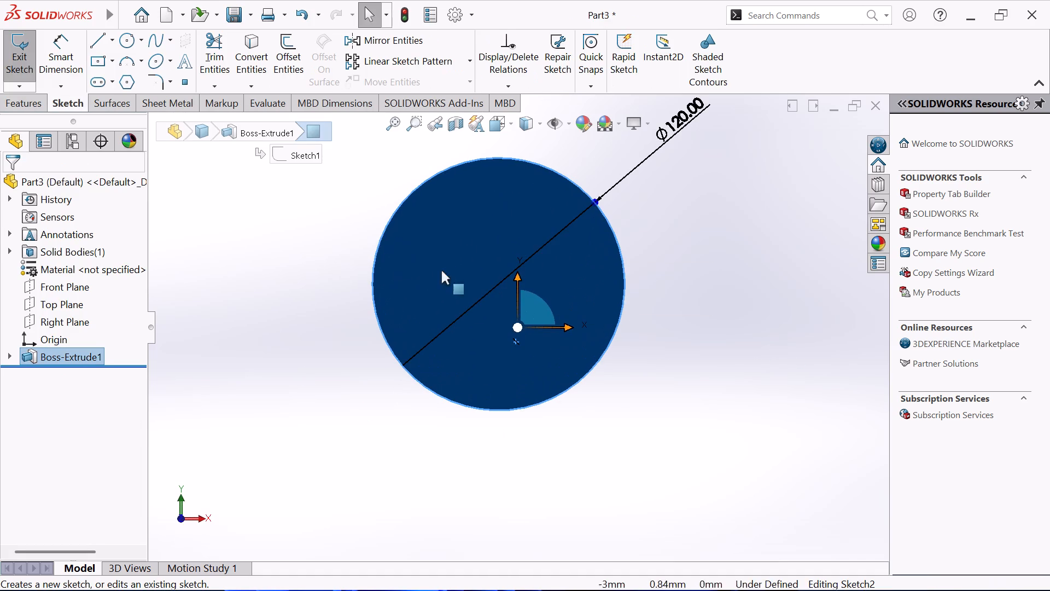
click(307, 235)
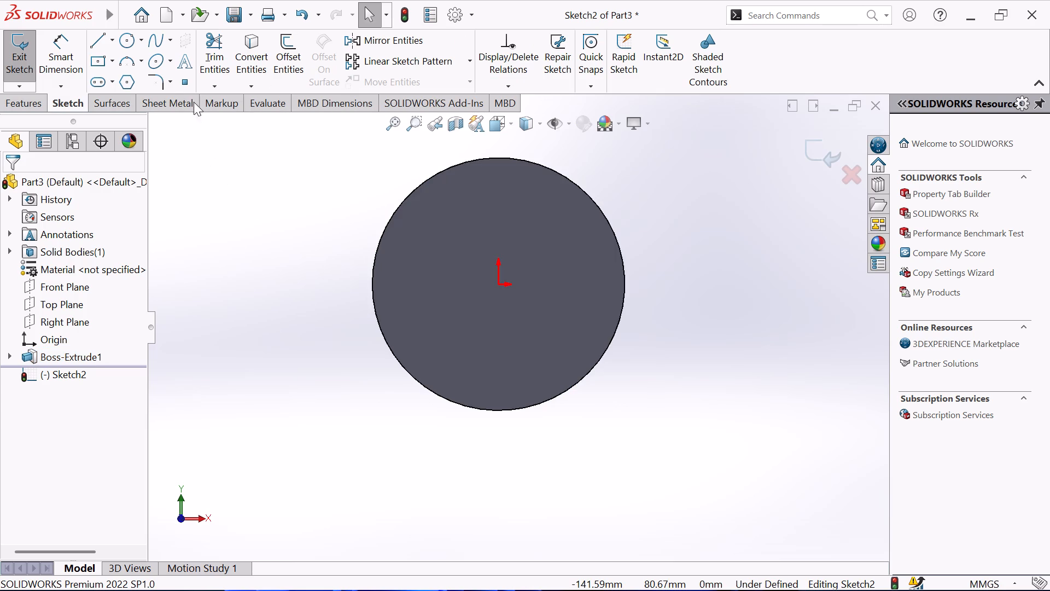
click(128, 40)
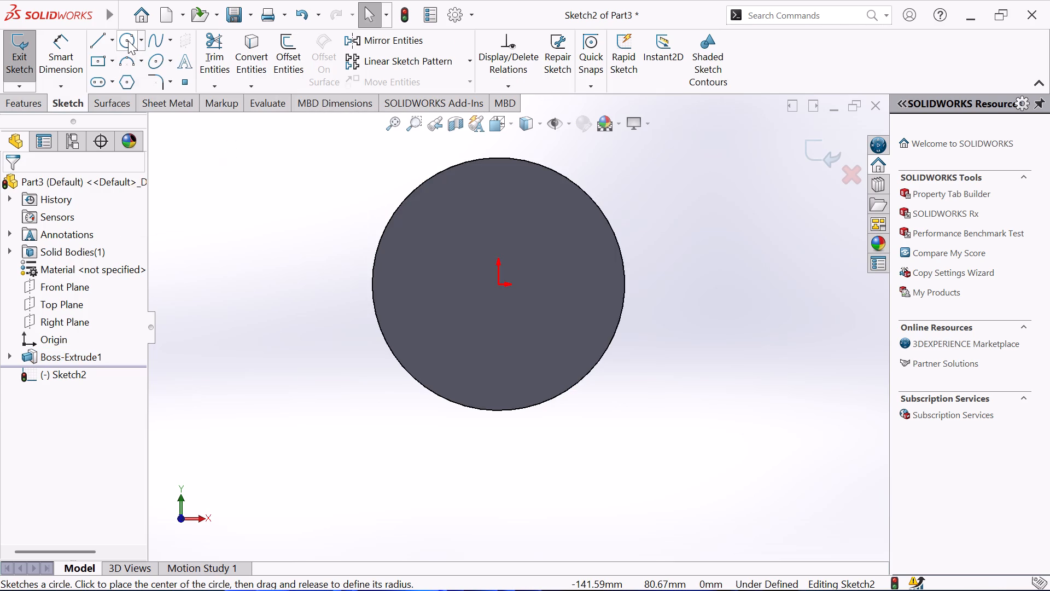
click(499, 285)
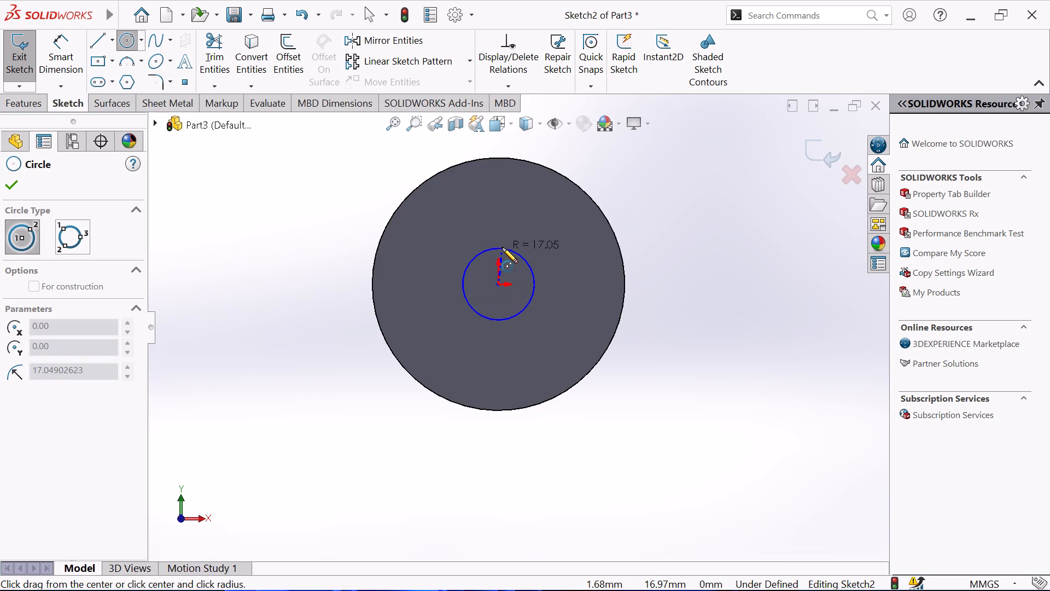
click(502, 247)
right_click(646, 234)
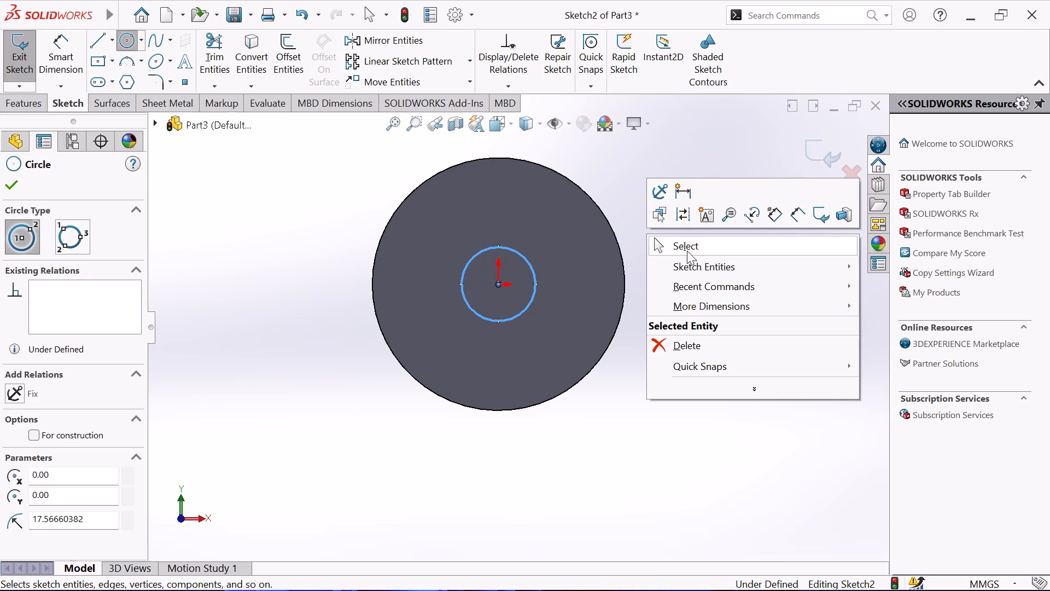
click(688, 248)
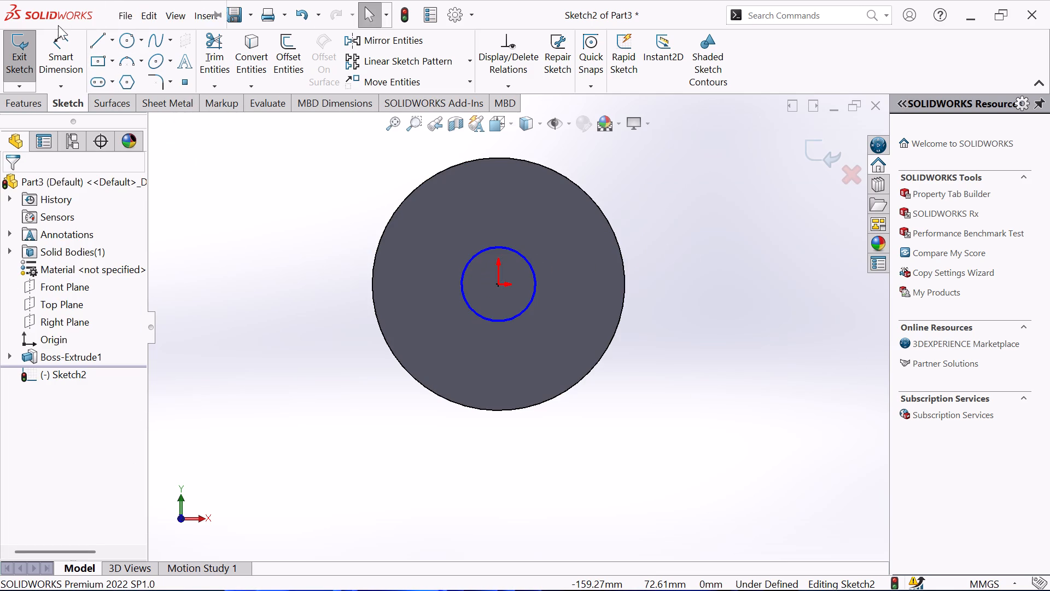
Dimension the new inner circle with a diameter of 50 mm.
click(63, 55)
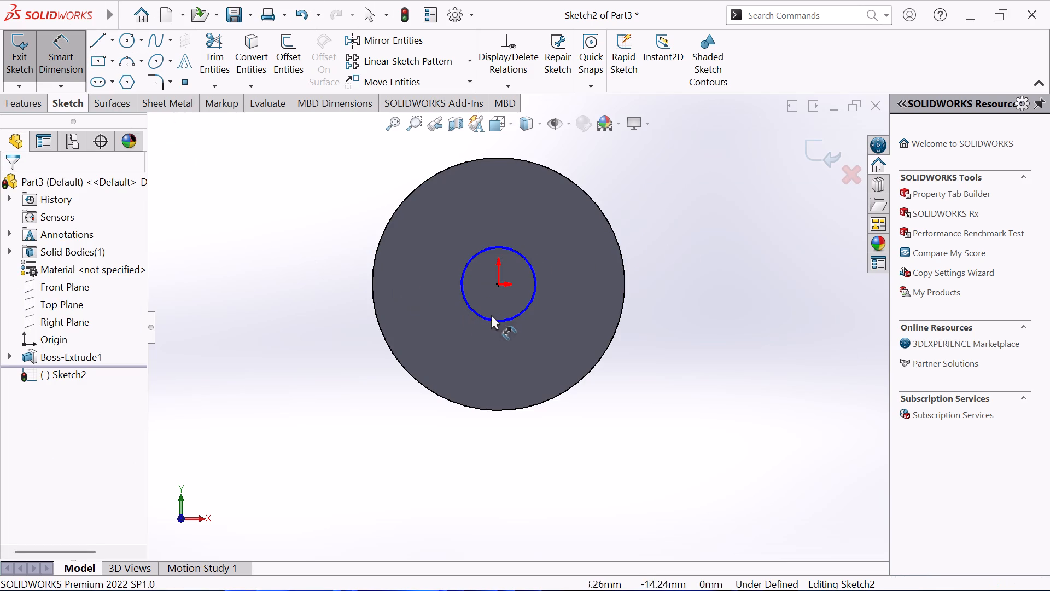
click(487, 318)
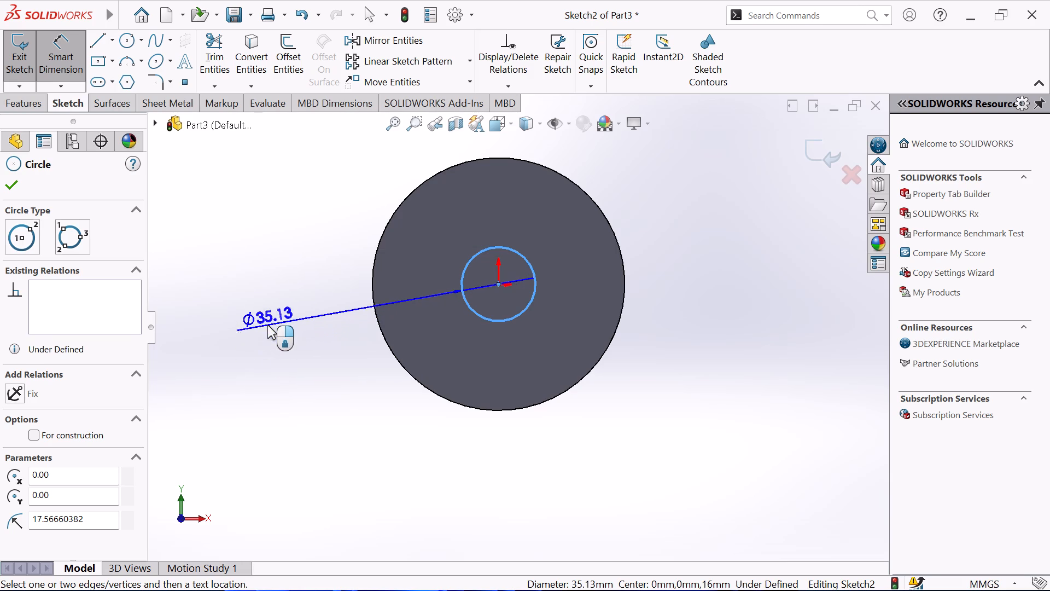
click(267, 324)
key(5)
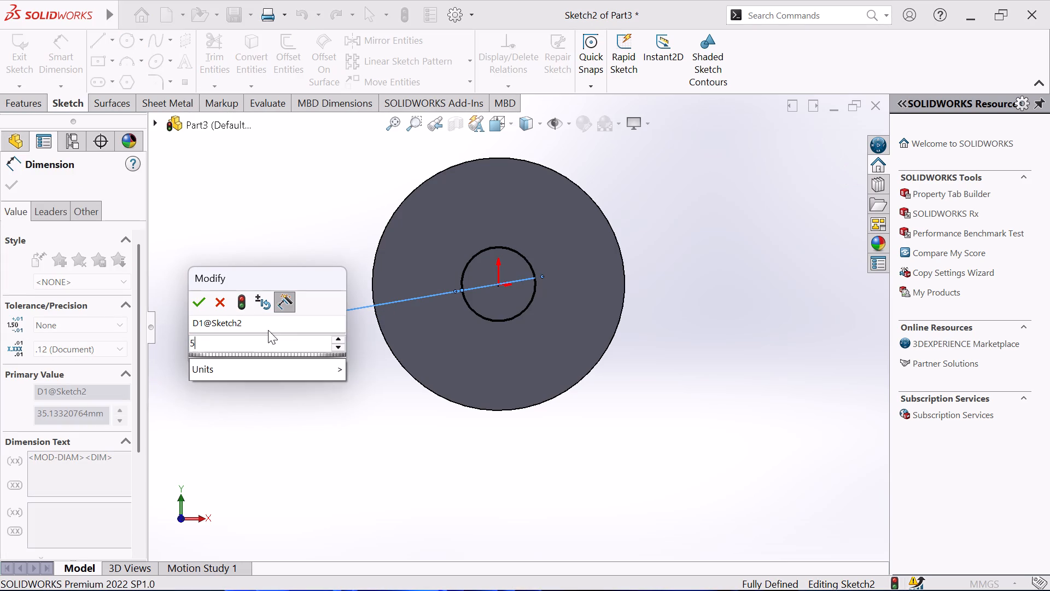
key(0)
key(Return)
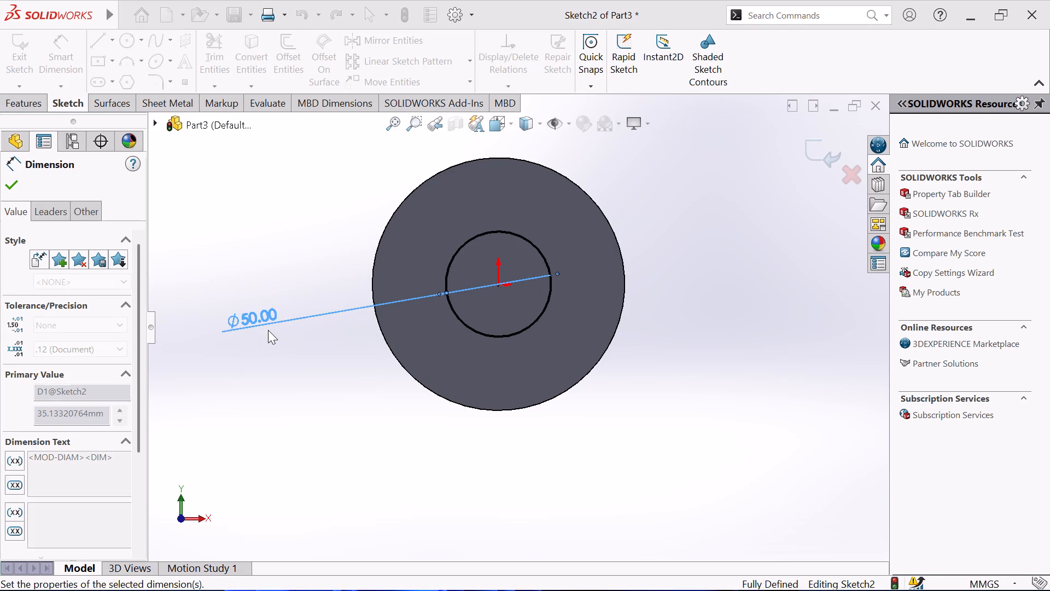
right_click(276, 461)
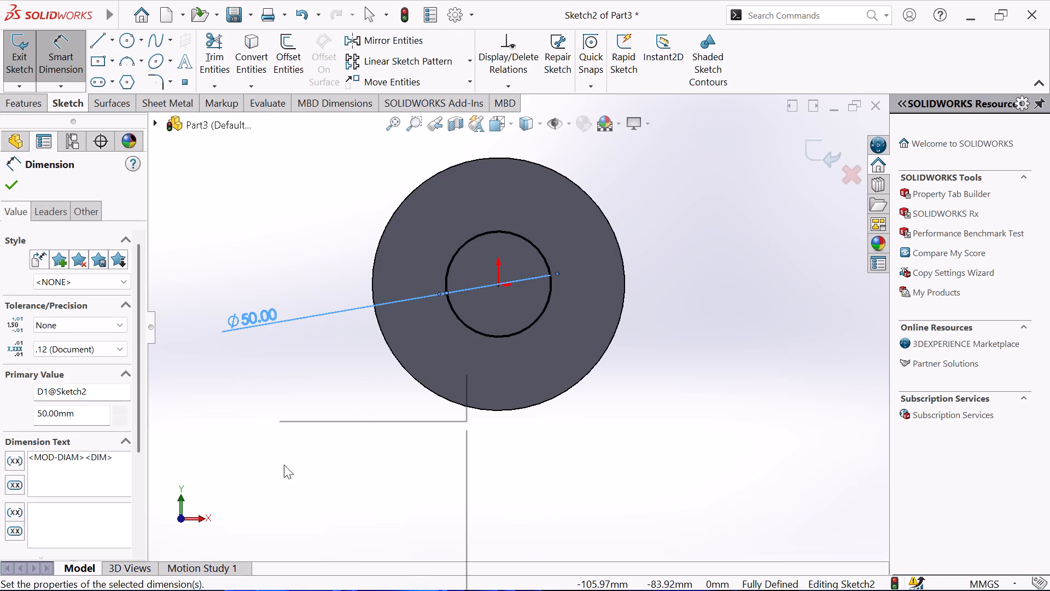
click(322, 475)
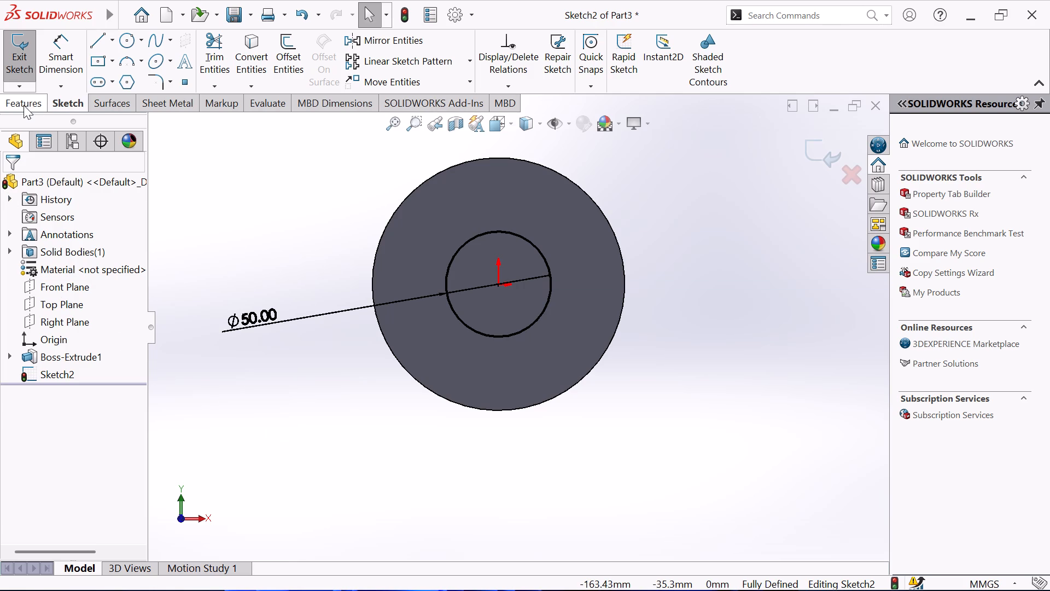
scroll(274, 212, up, 2)
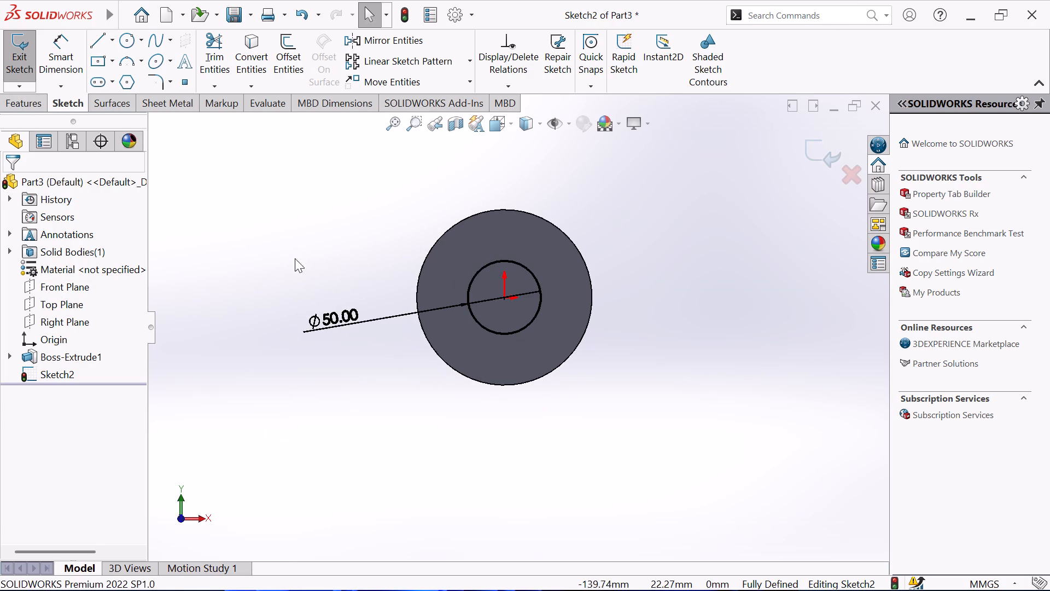
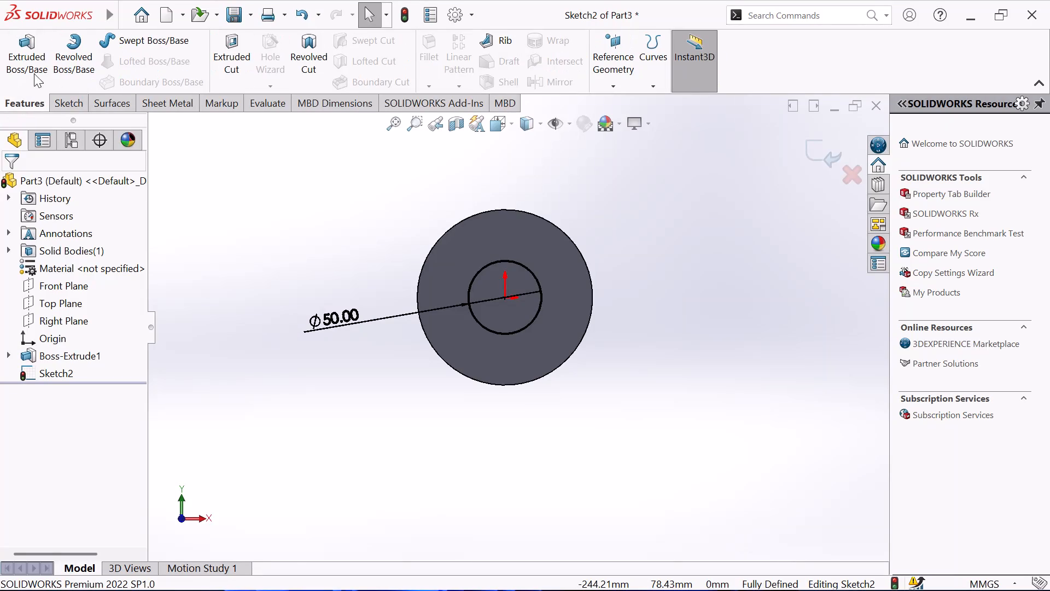
Extrude the 50 mm circle as a merged boss with a blind depth of 62 mm from the sketch plane.
click(34, 56)
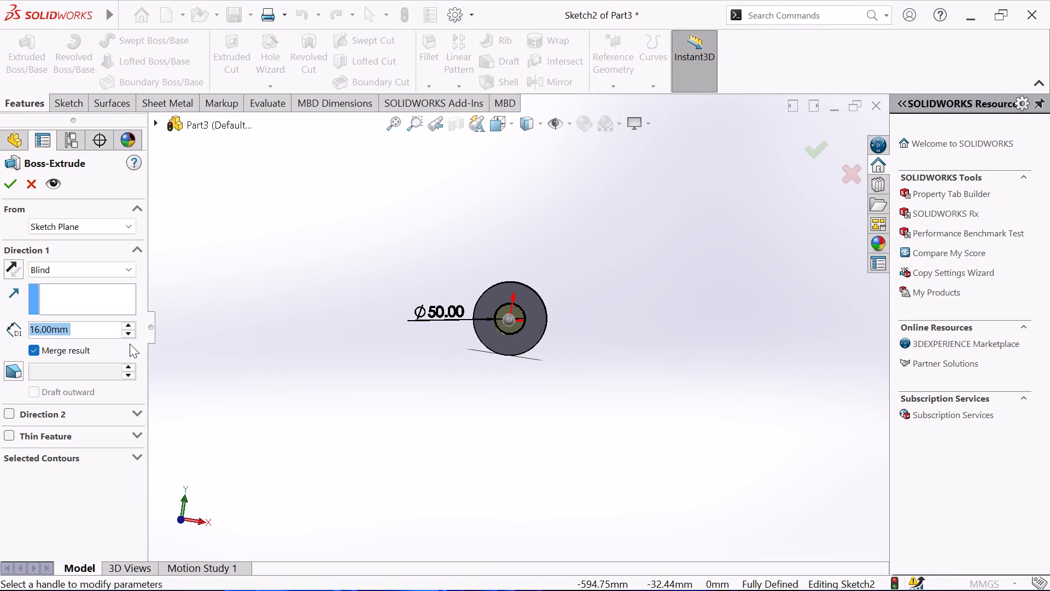
text(62)
key(Return)
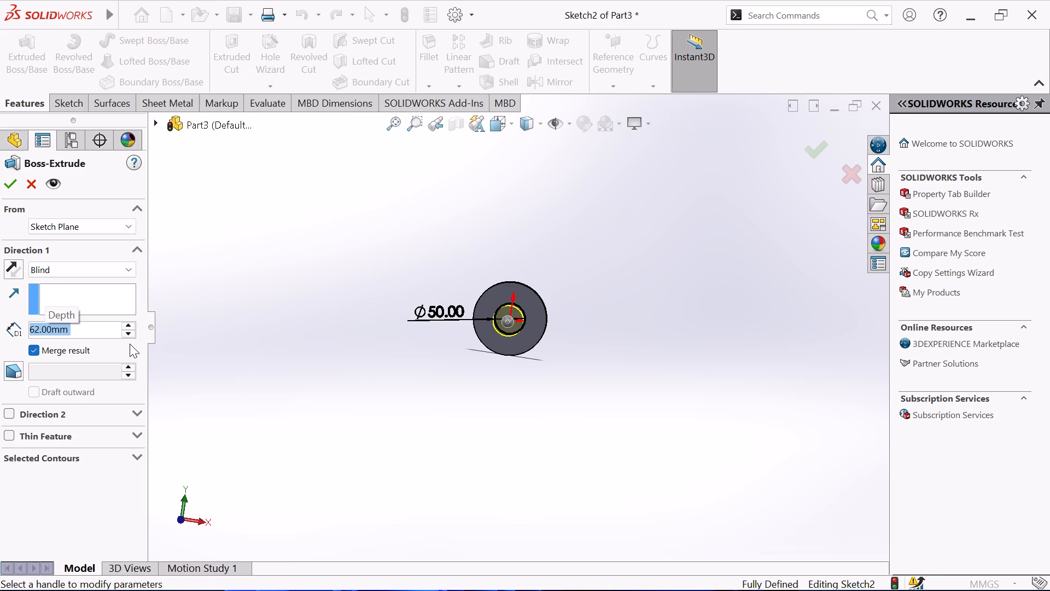
click(7, 181)
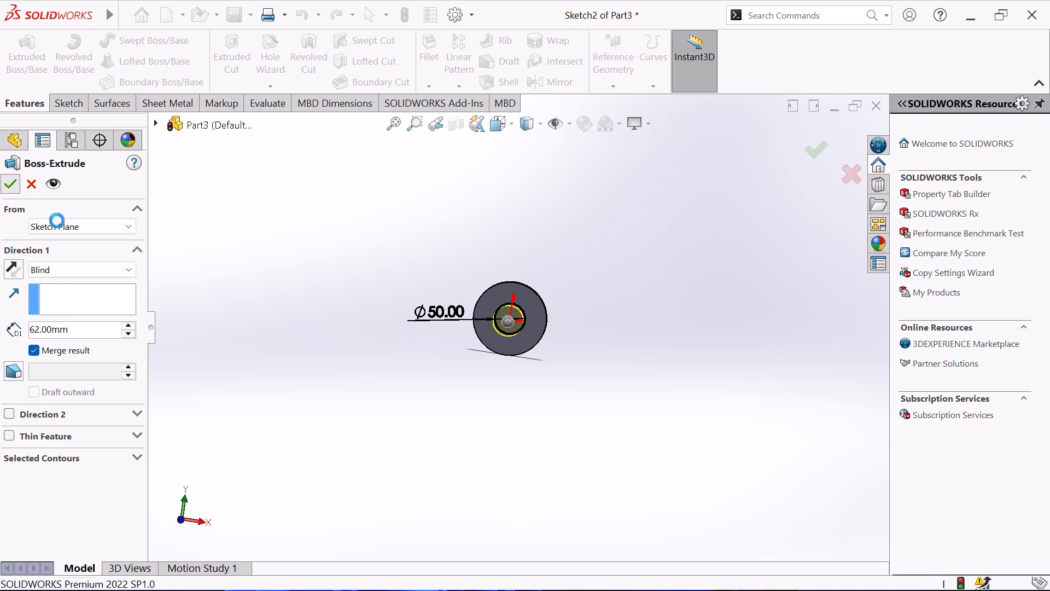
click(314, 298)
On the 50 mm cylinder's end face, sketch a horizontal straight slot from the origin towards negative X, about 35.7 mm between centres and 26.3 mm wide.
middle_drag(330, 306, 335, 311)
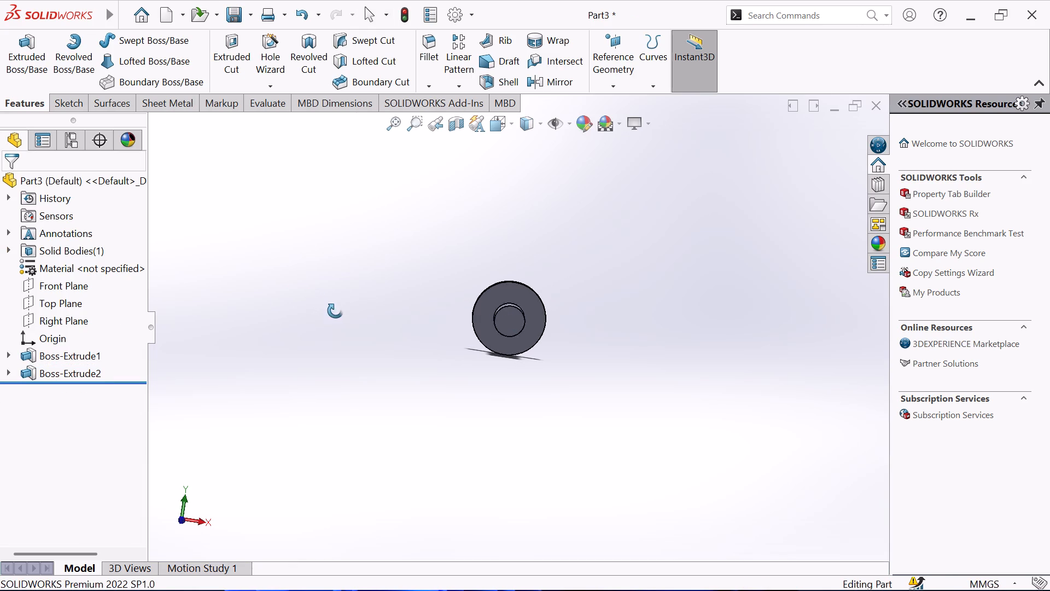
middle_drag(335, 311, 374, 345)
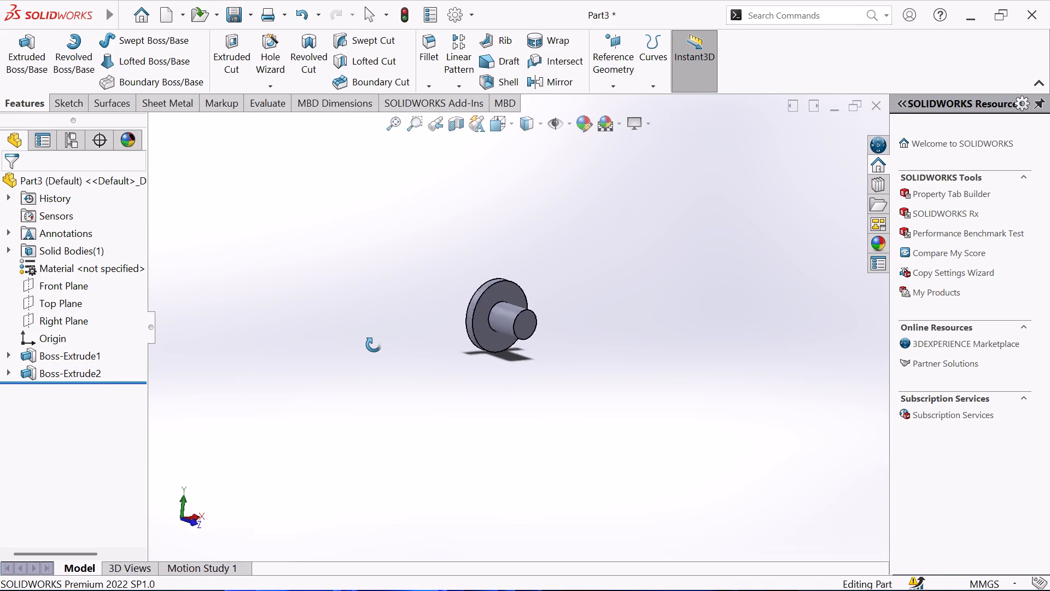
middle_drag(374, 345, 354, 340)
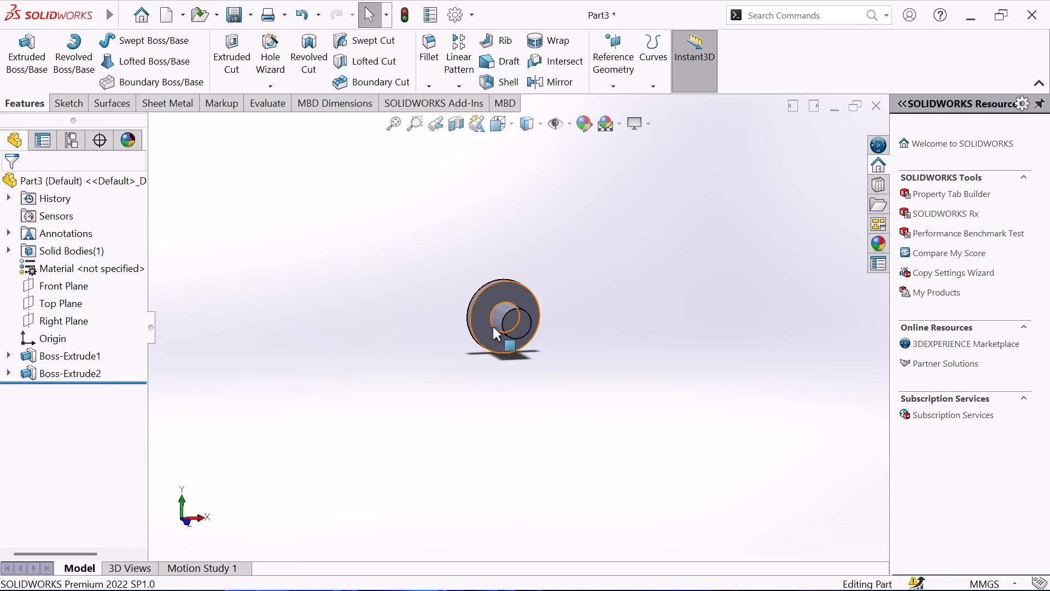
click(505, 326)
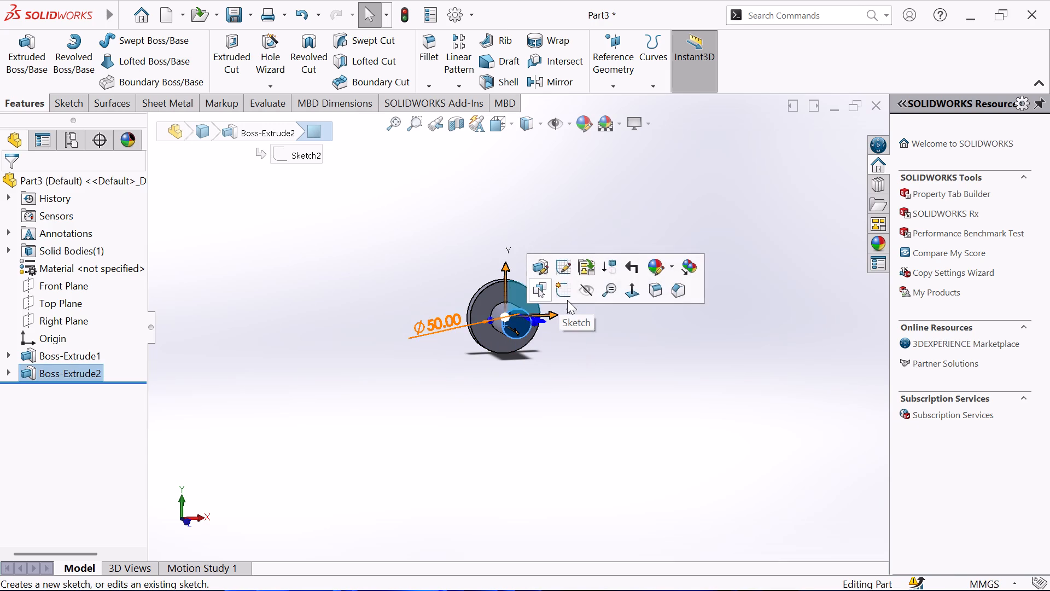
click(568, 298)
click(317, 283)
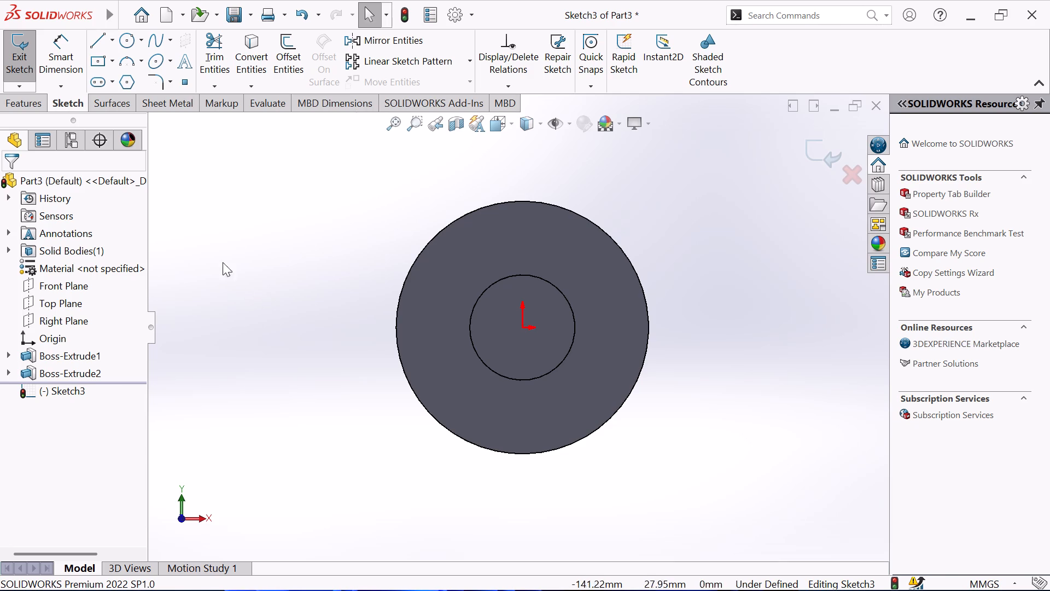
click(100, 83)
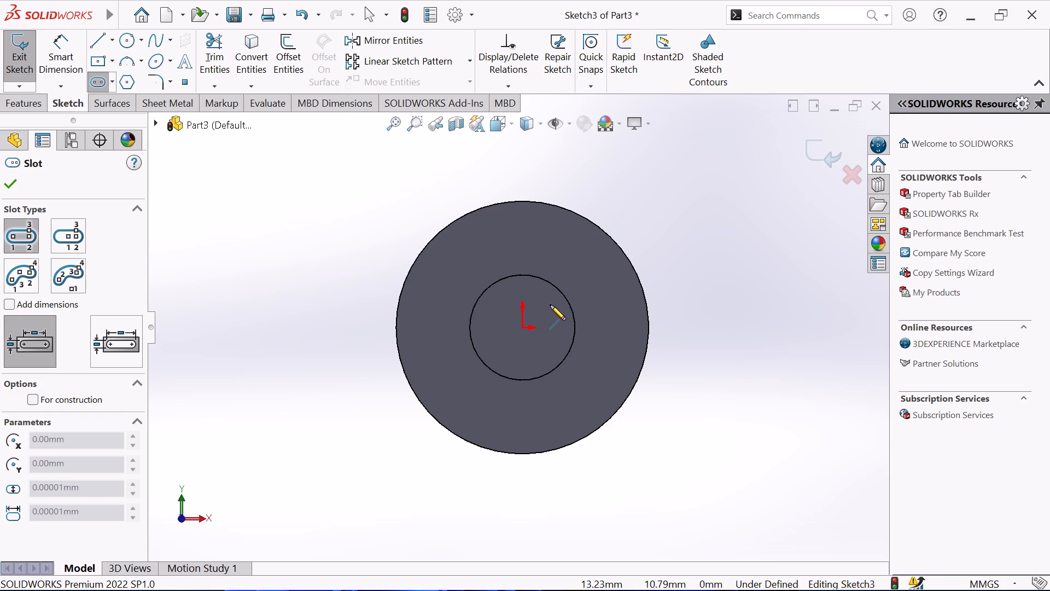
click(522, 326)
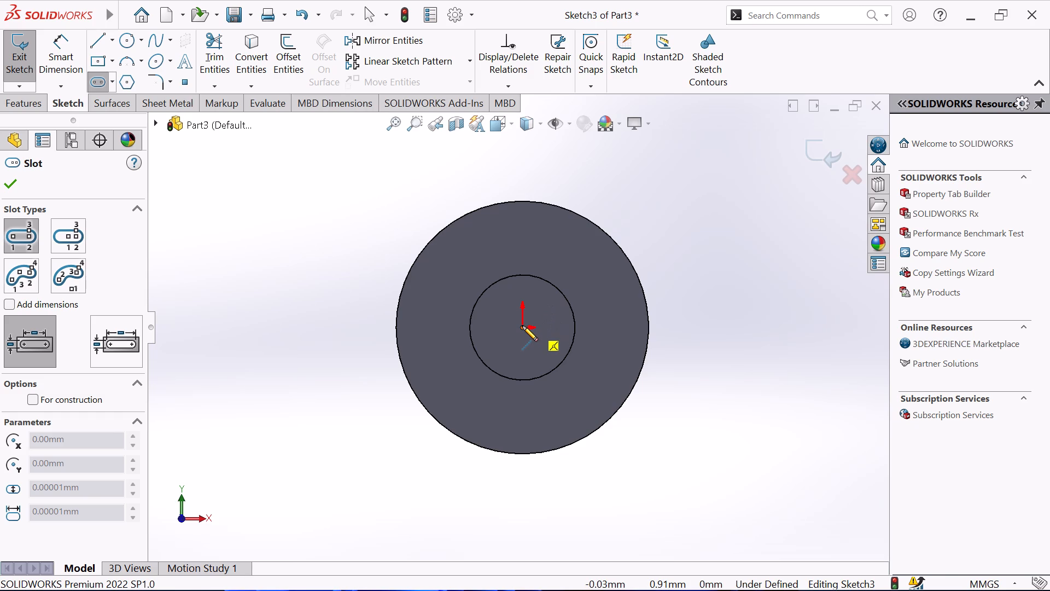
click(447, 330)
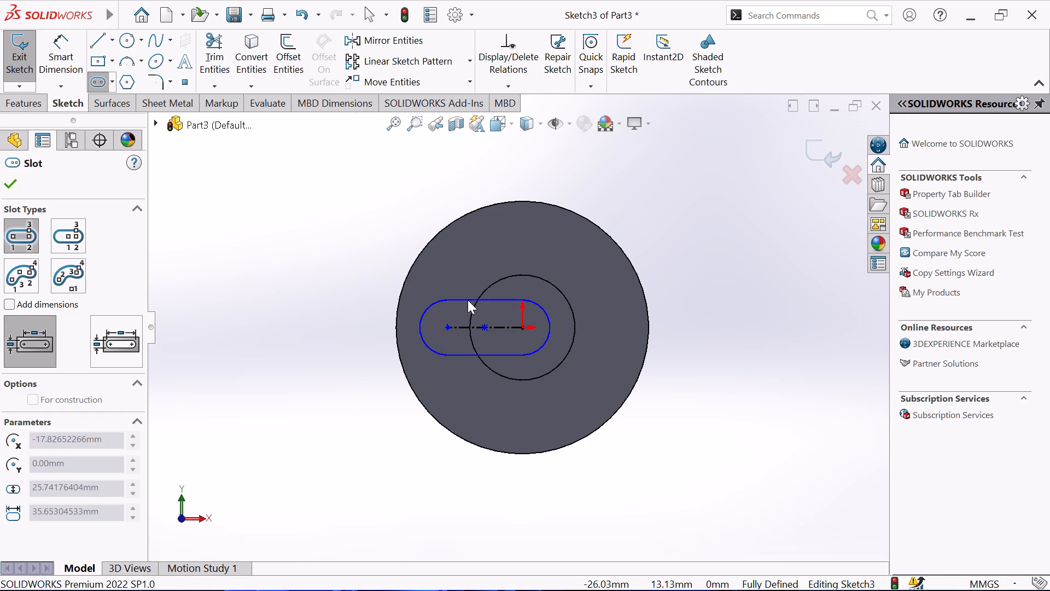
click(469, 300)
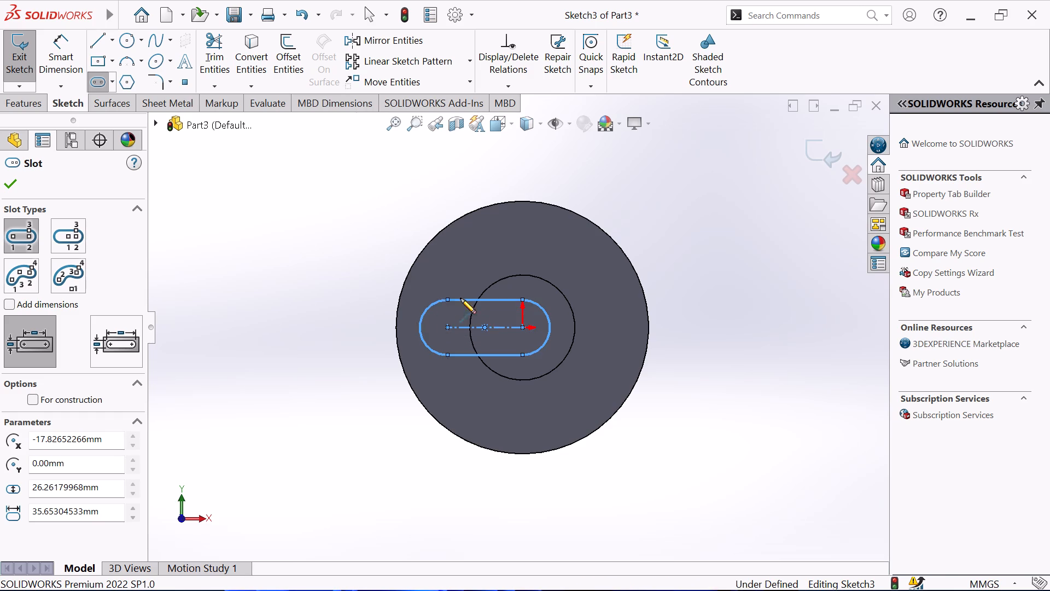
right_click(328, 281)
click(359, 298)
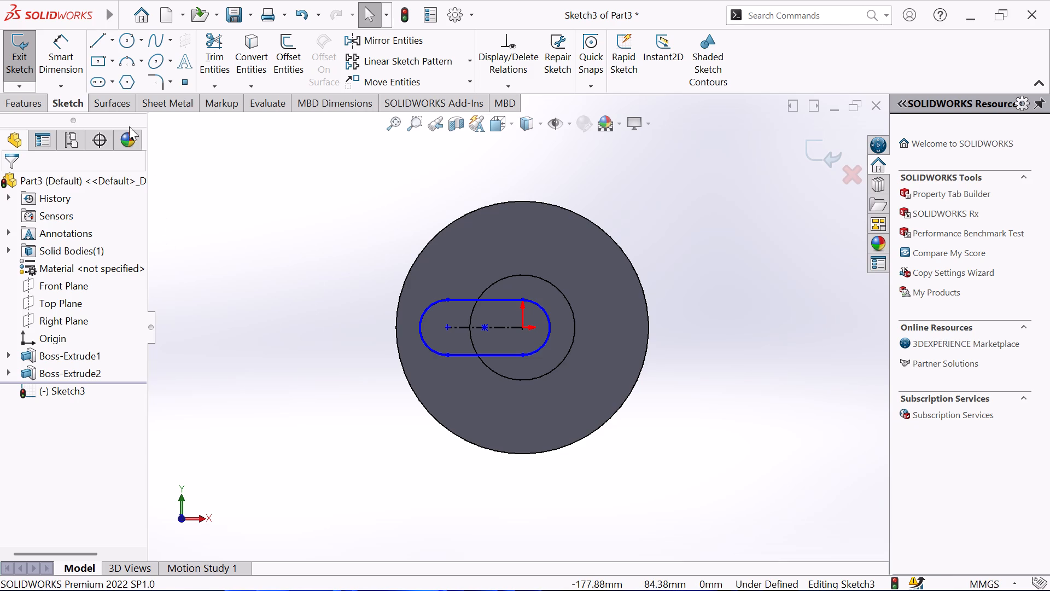
Dimension the slot's end arc around the origin with a radius of 27.5 mm.
click(71, 67)
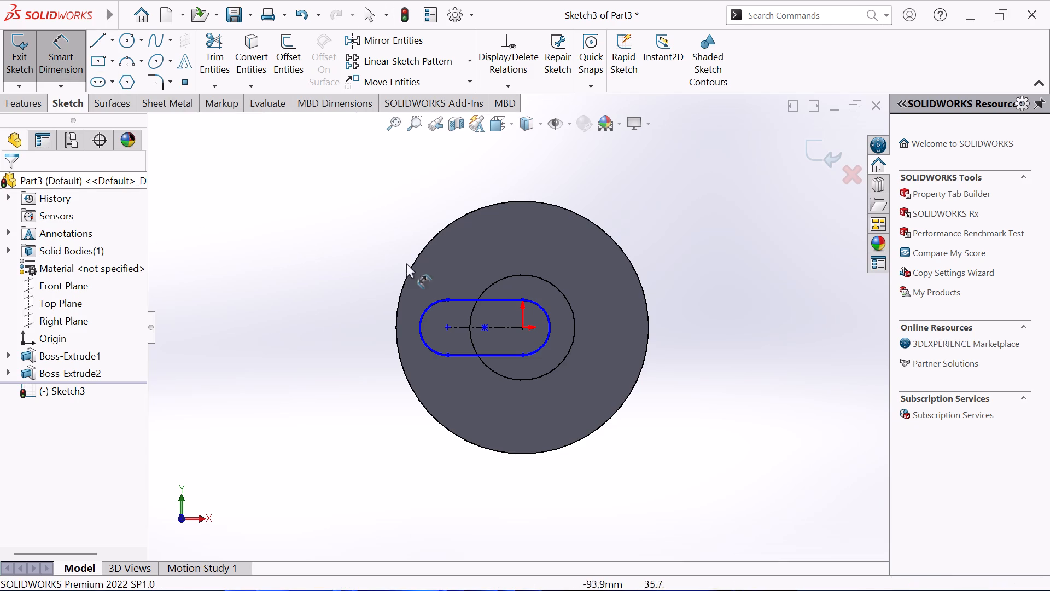
click(542, 309)
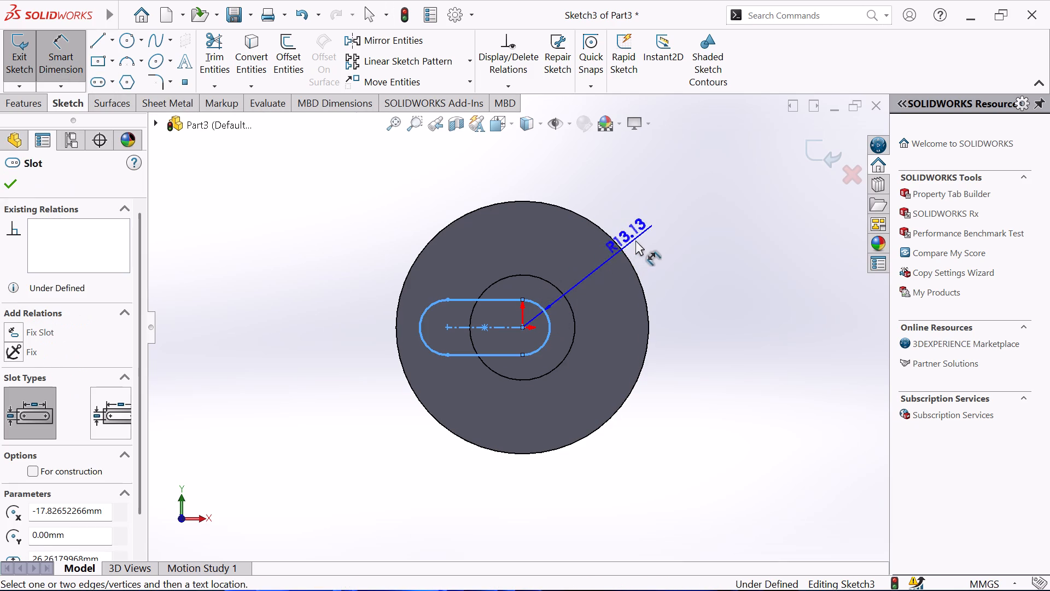
right_click(643, 238)
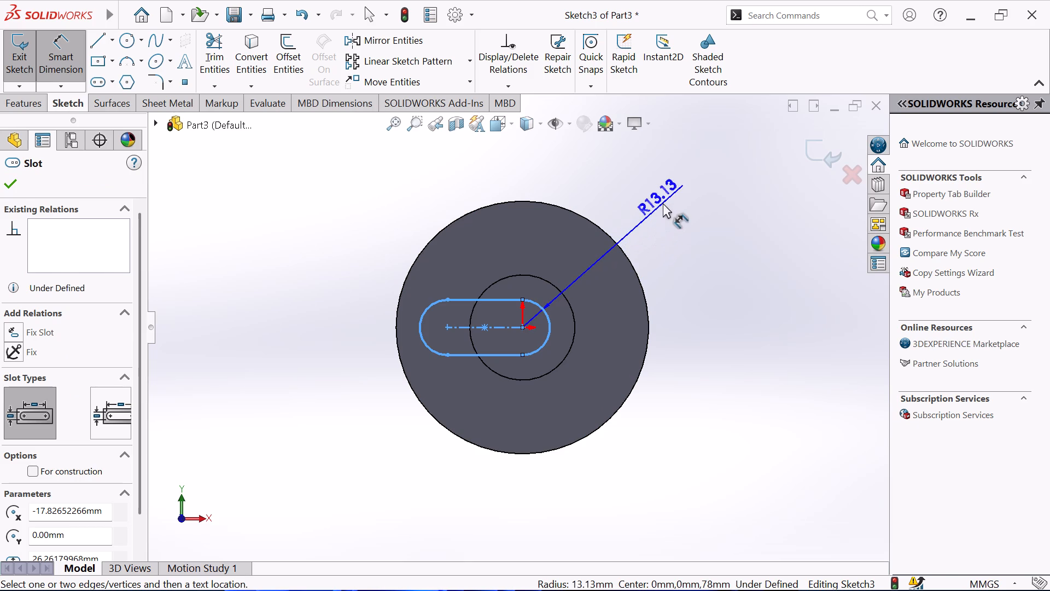
click(663, 203)
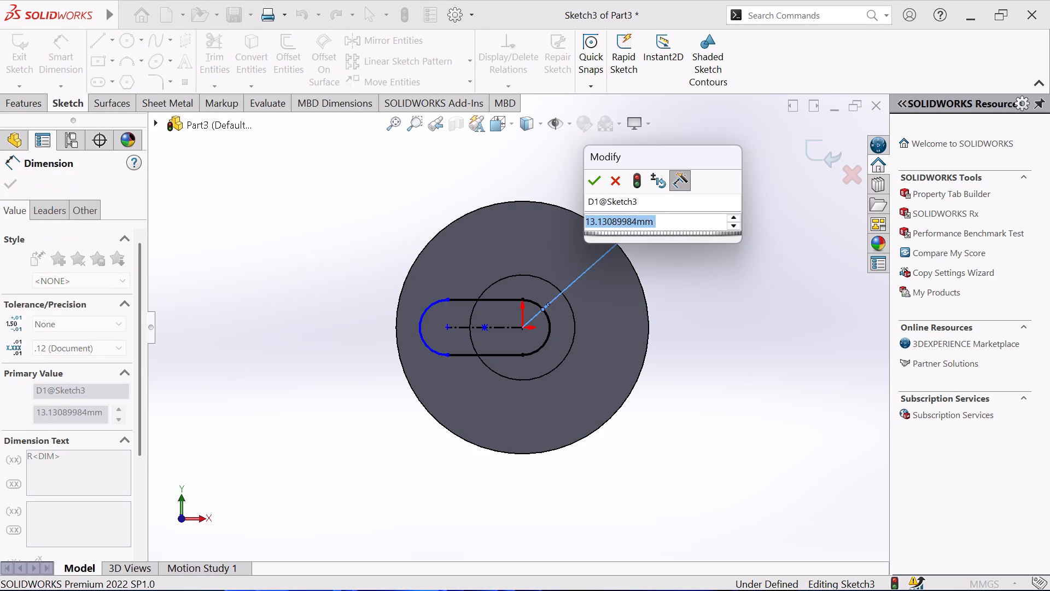
key(2)
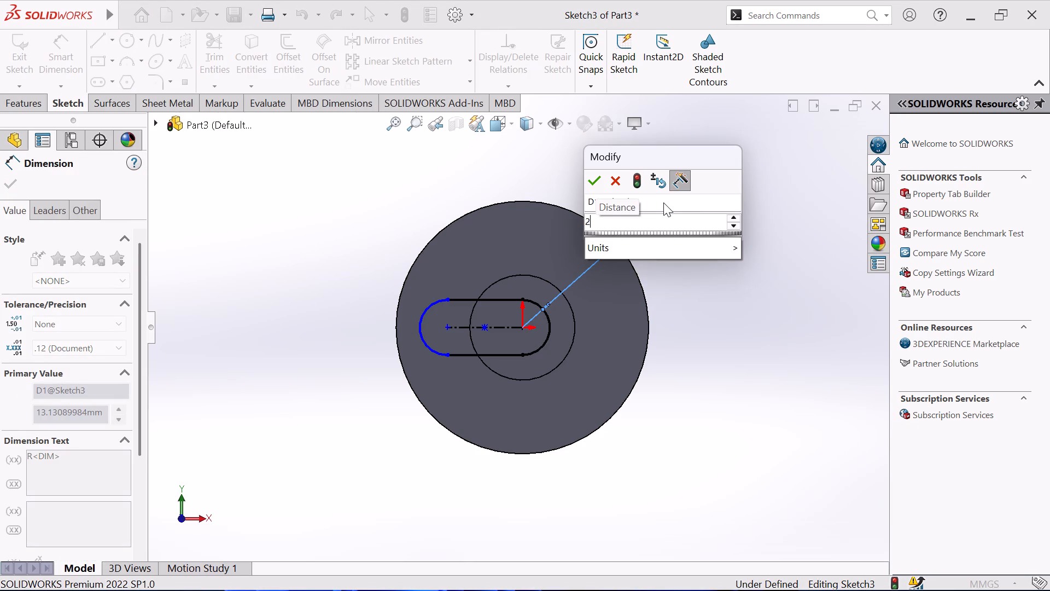
text(7.)
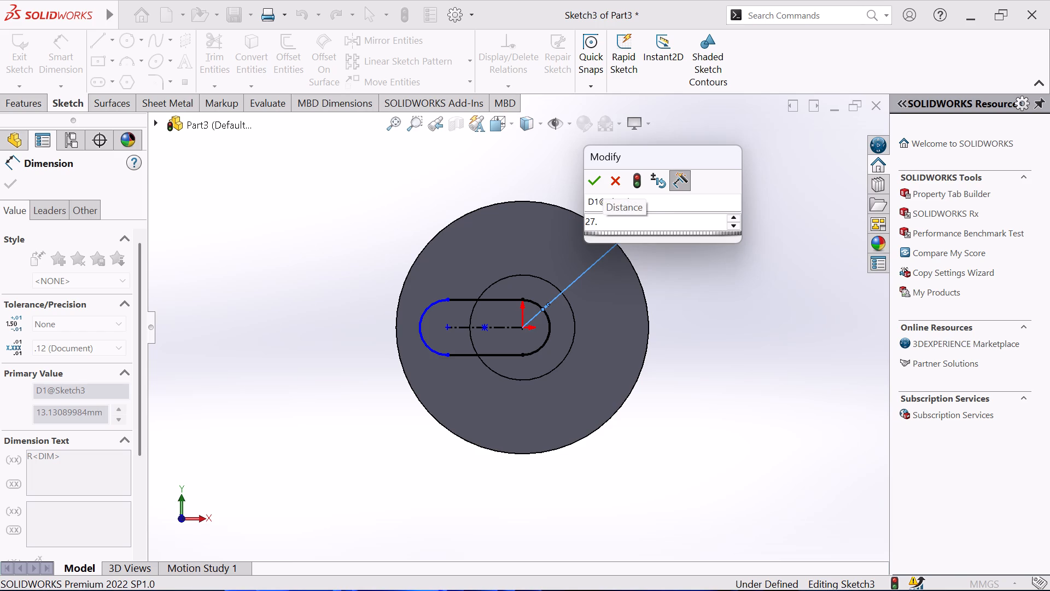
key(5)
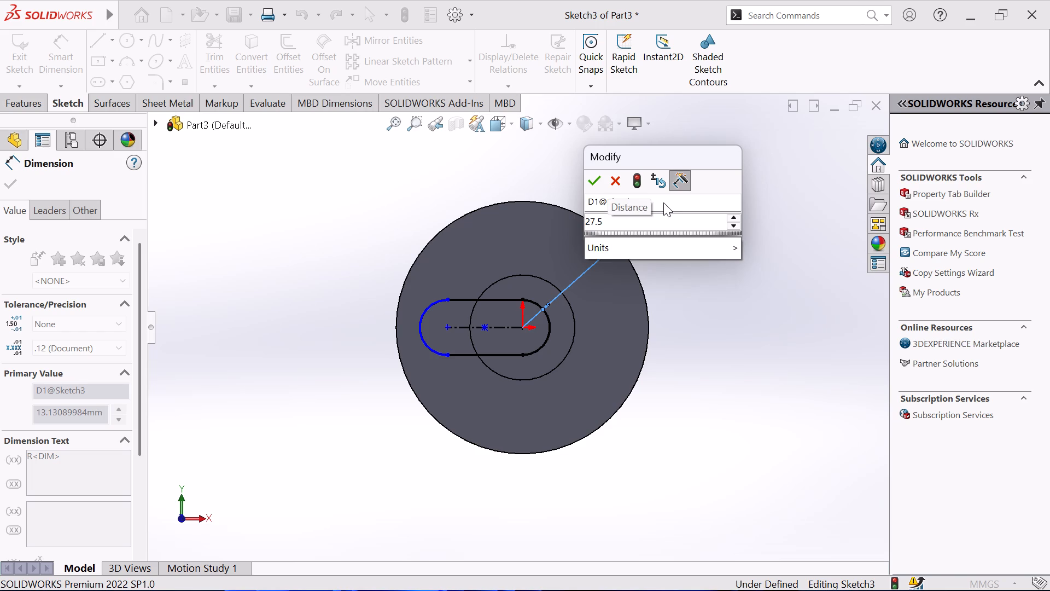
key(Return)
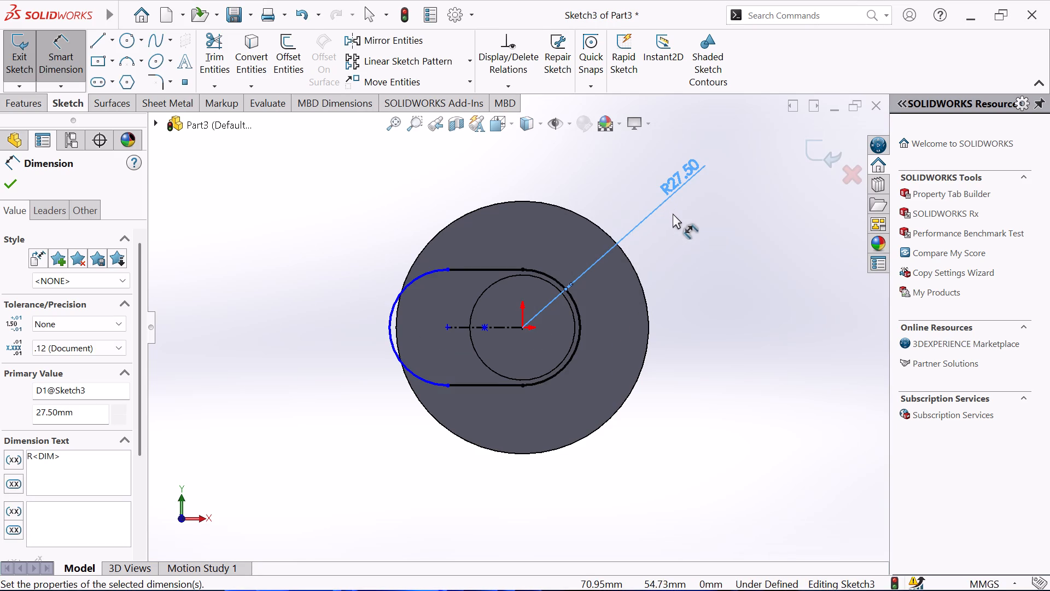
Dimension the slot's centreline with a centre-to-centre length of 40 mm.
click(478, 327)
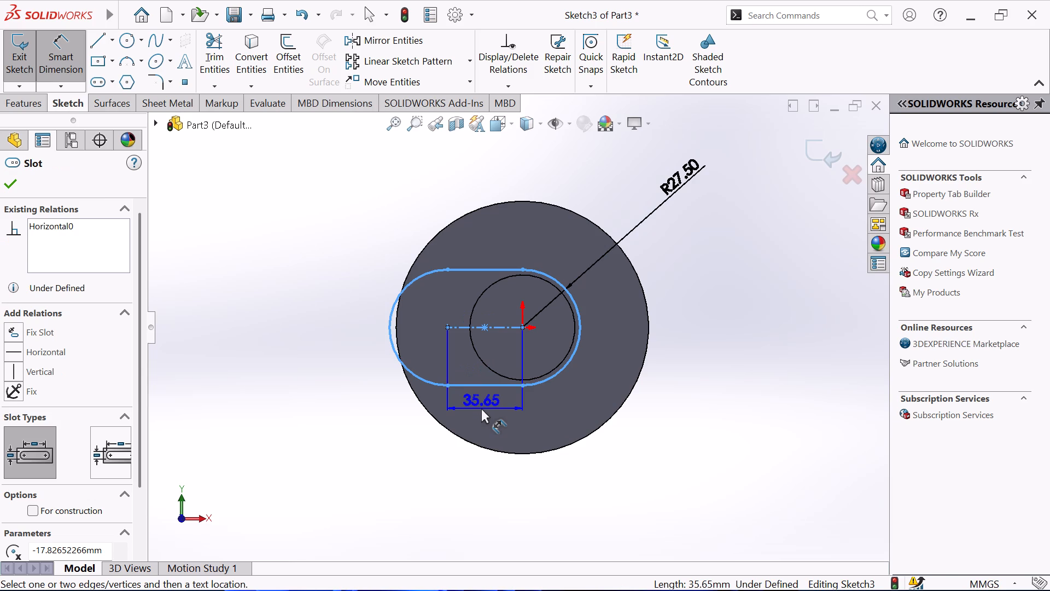
click(482, 408)
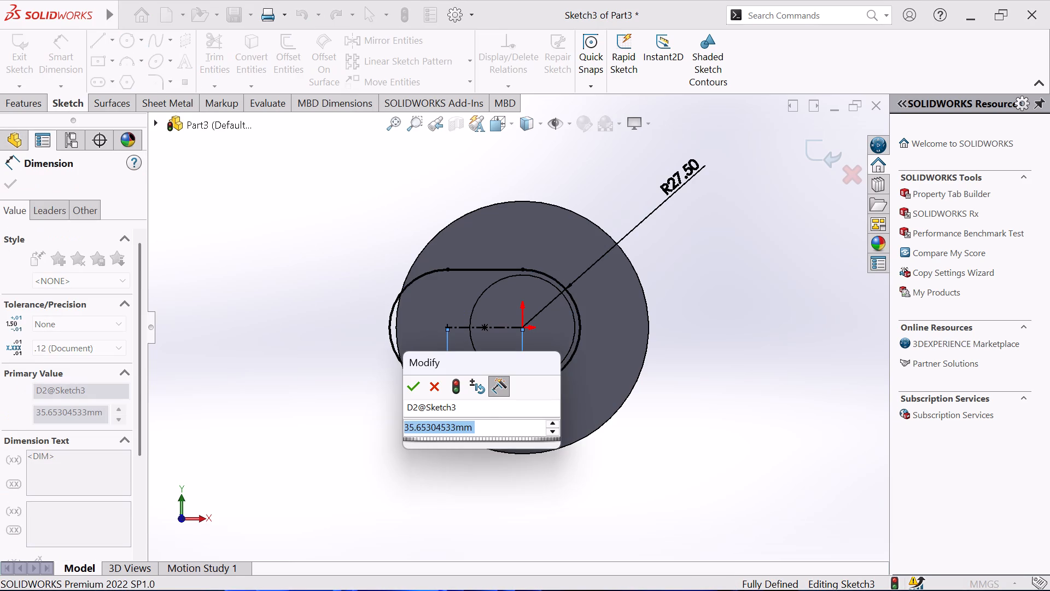
key(4)
key(0)
key(Return)
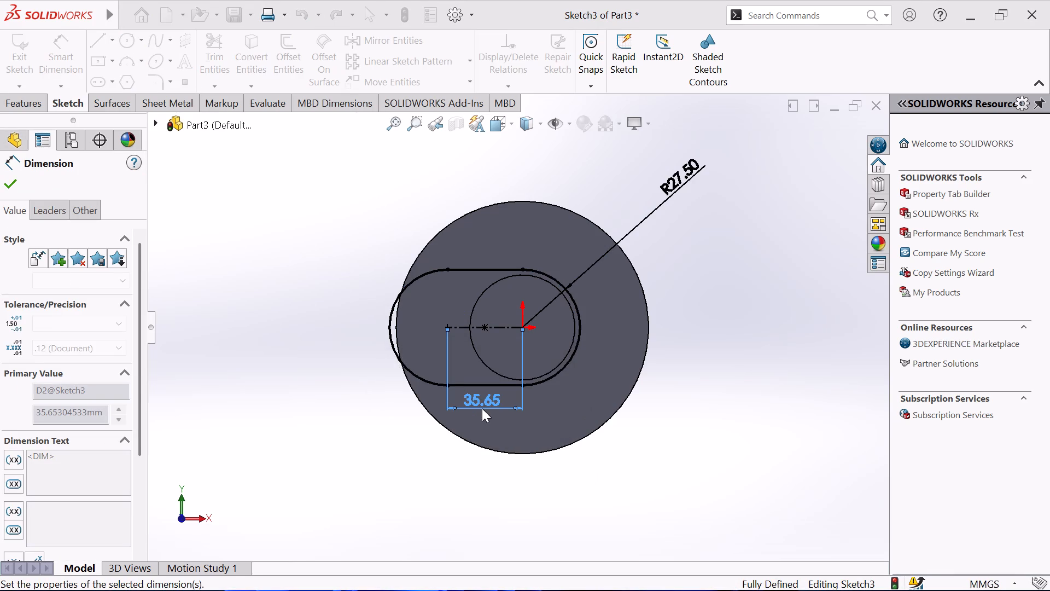
right_click(273, 337)
click(308, 393)
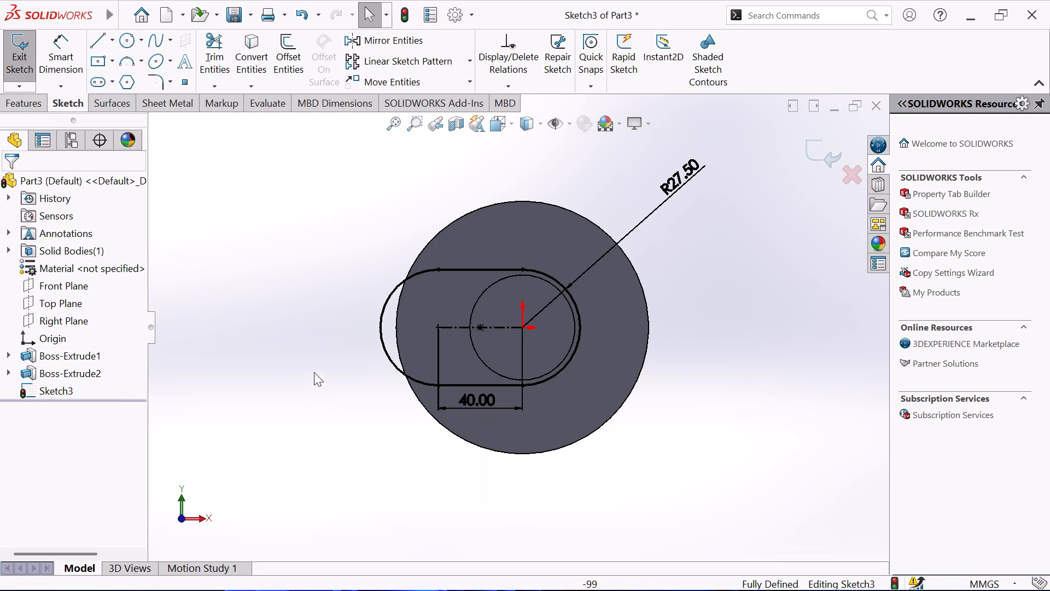
Extrude the slot profile as a merged boss with a blind depth of 22 mm from the sketch plane.
scroll(322, 355, up, 1)
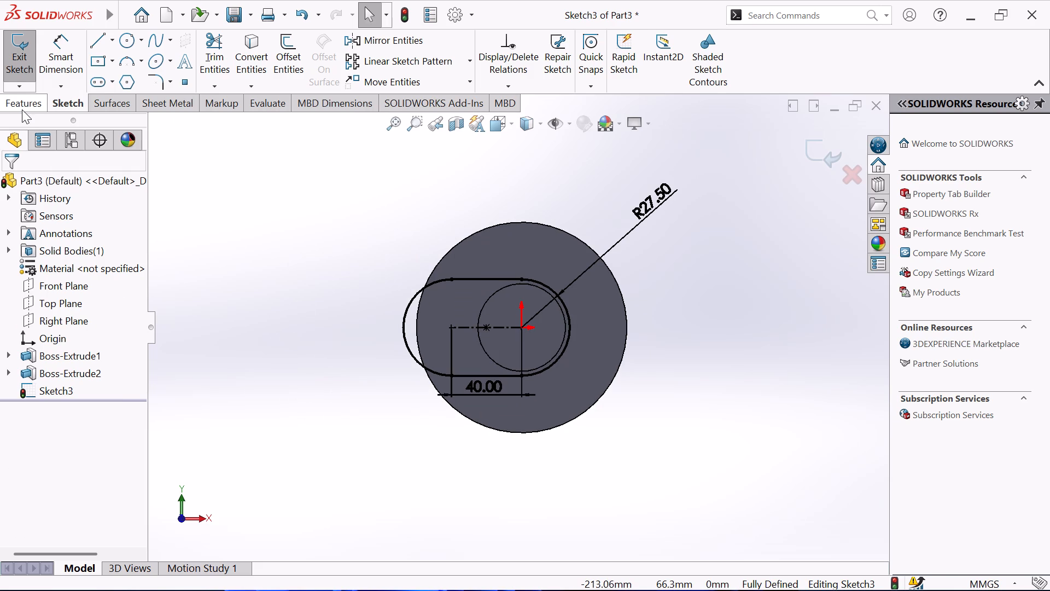
click(22, 109)
click(22, 53)
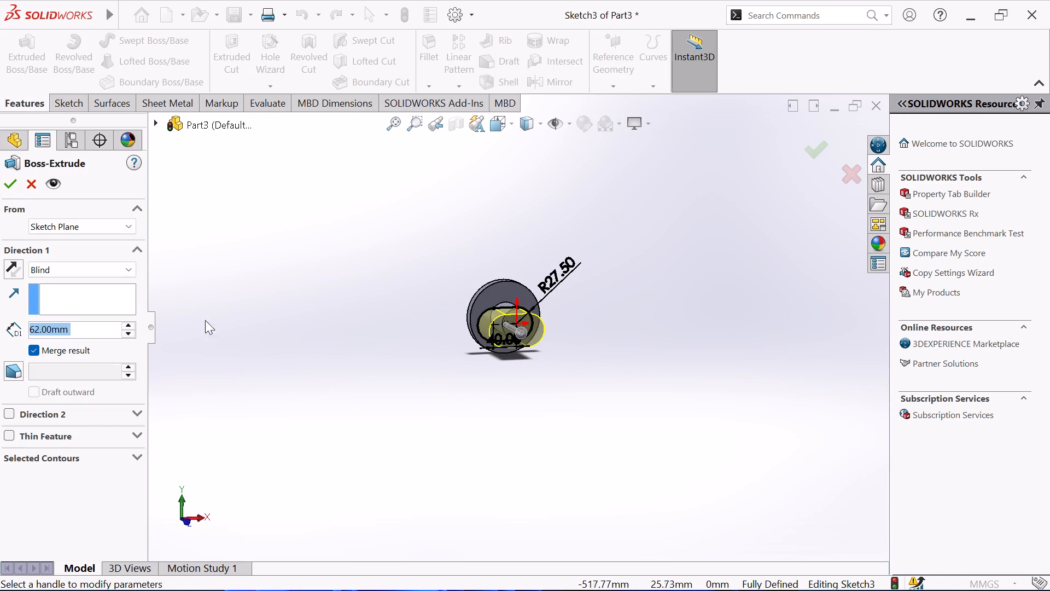
click(130, 337)
triple_click(130, 337)
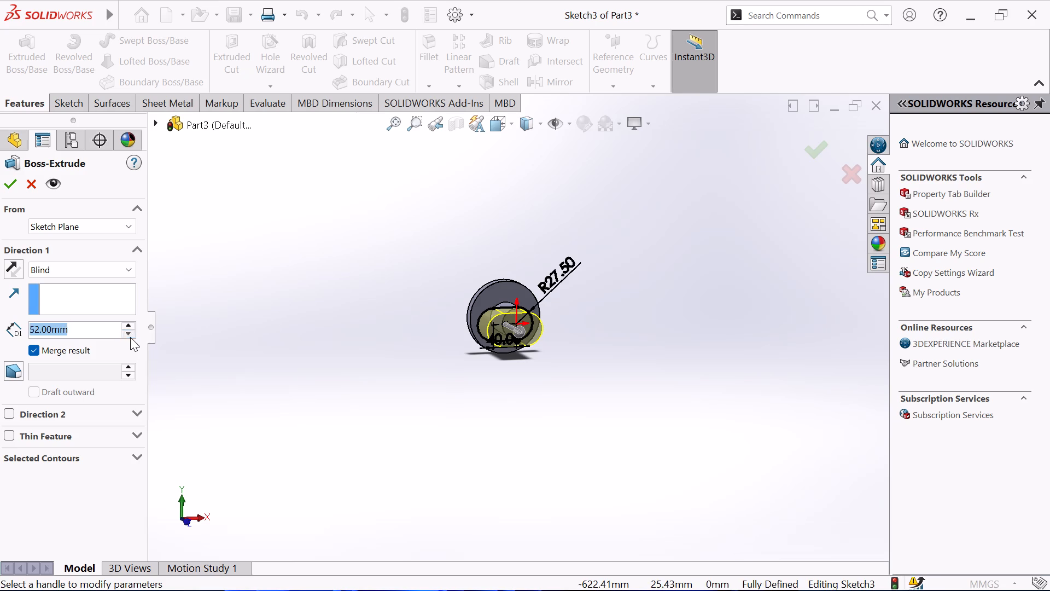
click(130, 337)
click(130, 327)
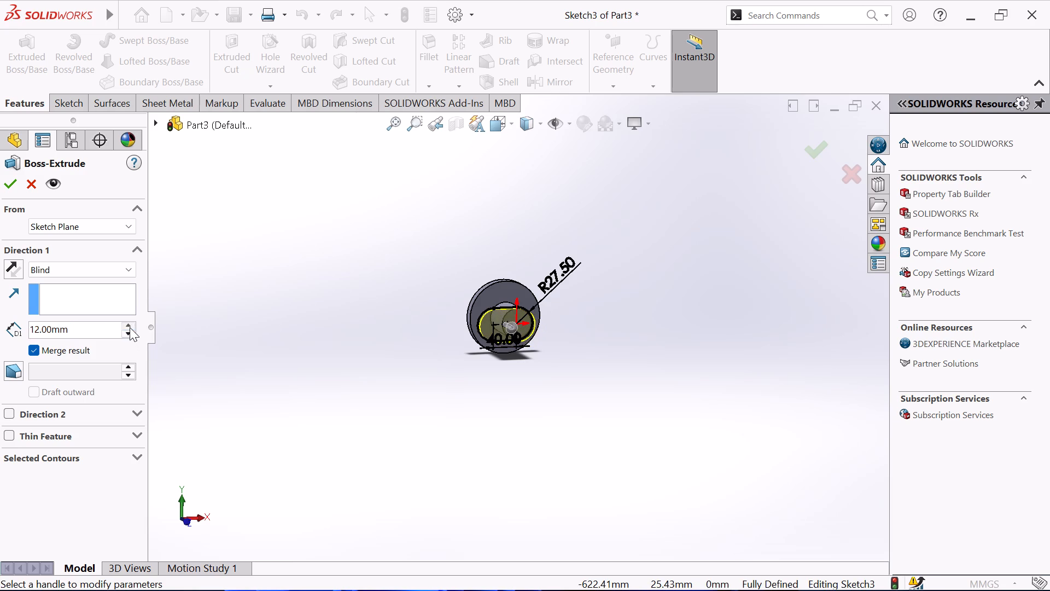
middle_drag(227, 230, 200, 252)
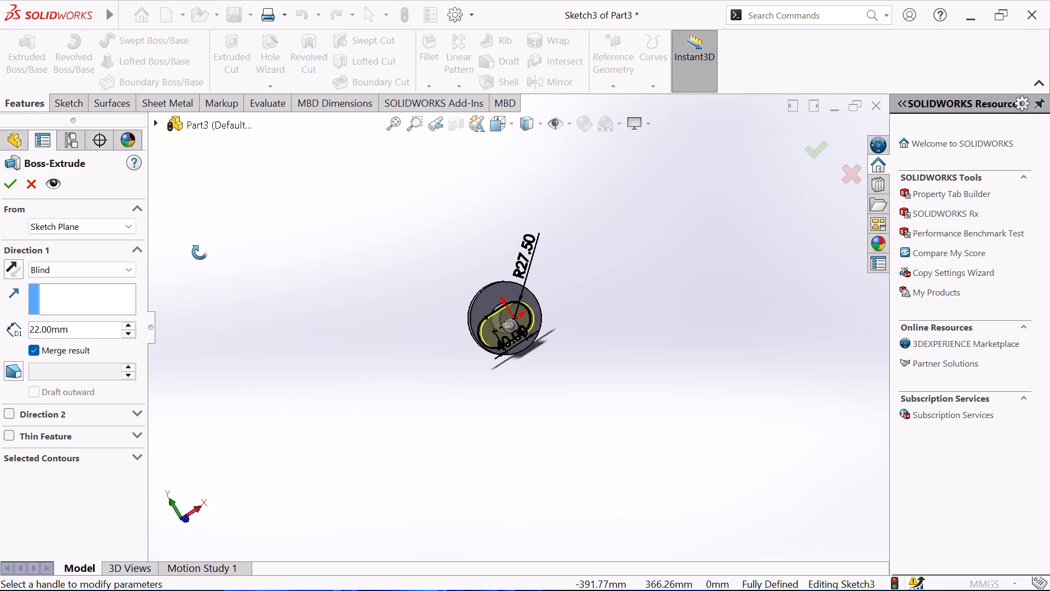
middle_drag(200, 252, 179, 247)
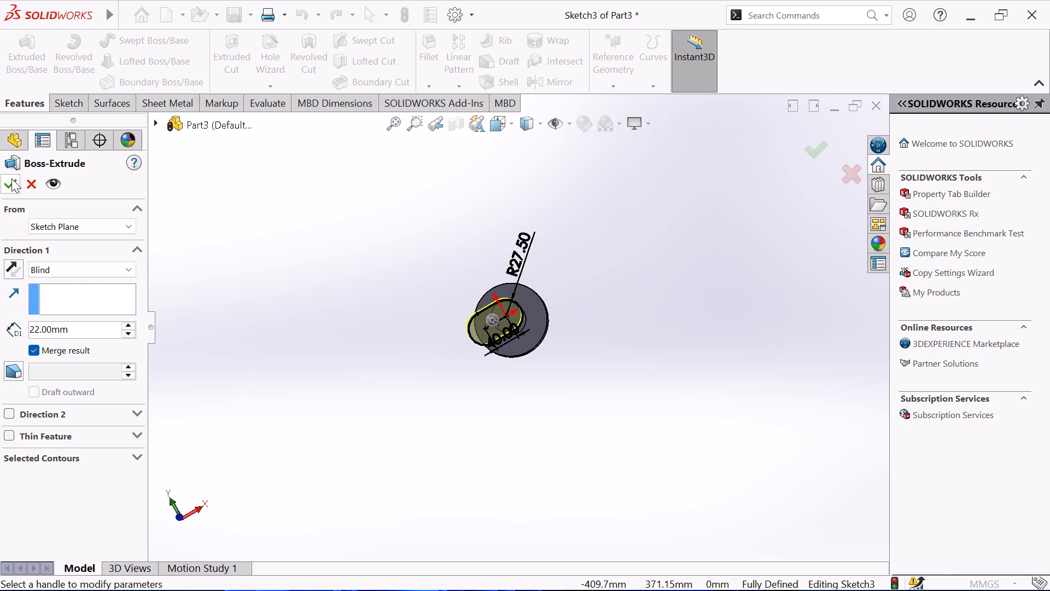
click(11, 178)
click(335, 296)
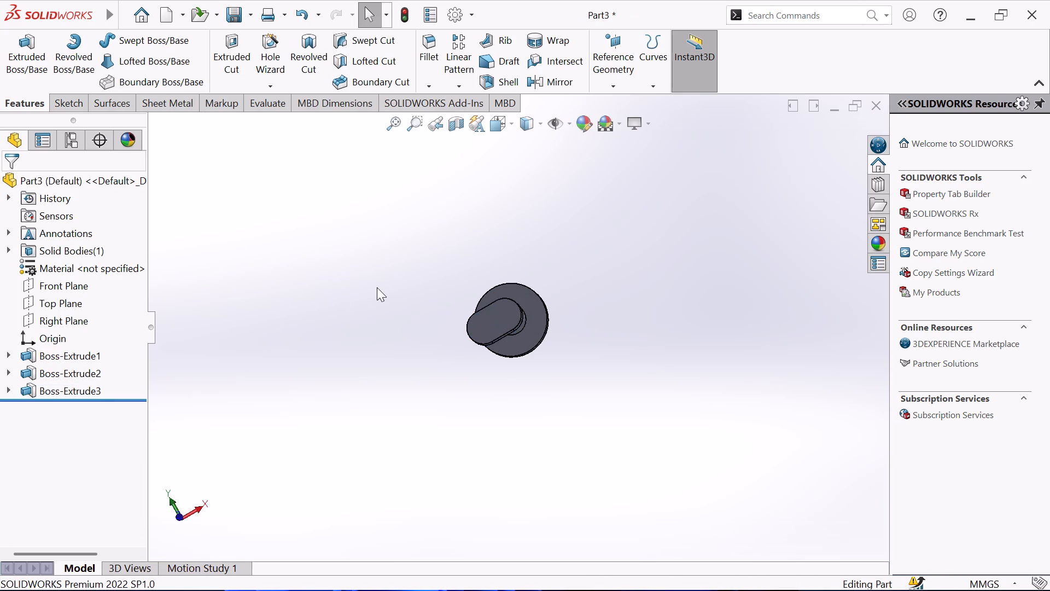
On the slot web's outer face, sketch a circle about 24 mm in diameter centred on the end arc away from the origin.
middle_drag(378, 287, 399, 385)
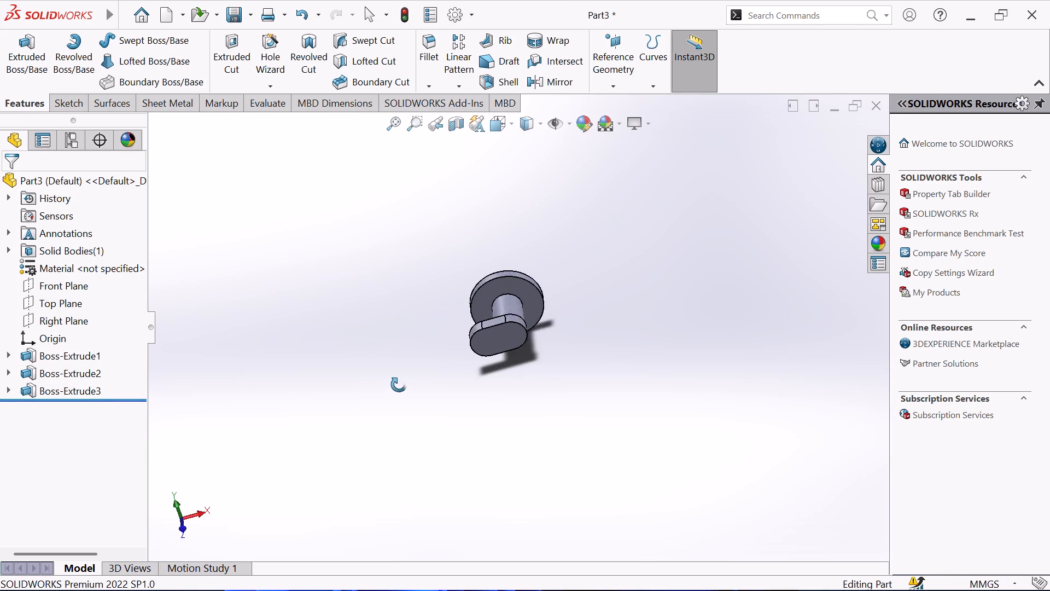
middle_drag(399, 385, 421, 322)
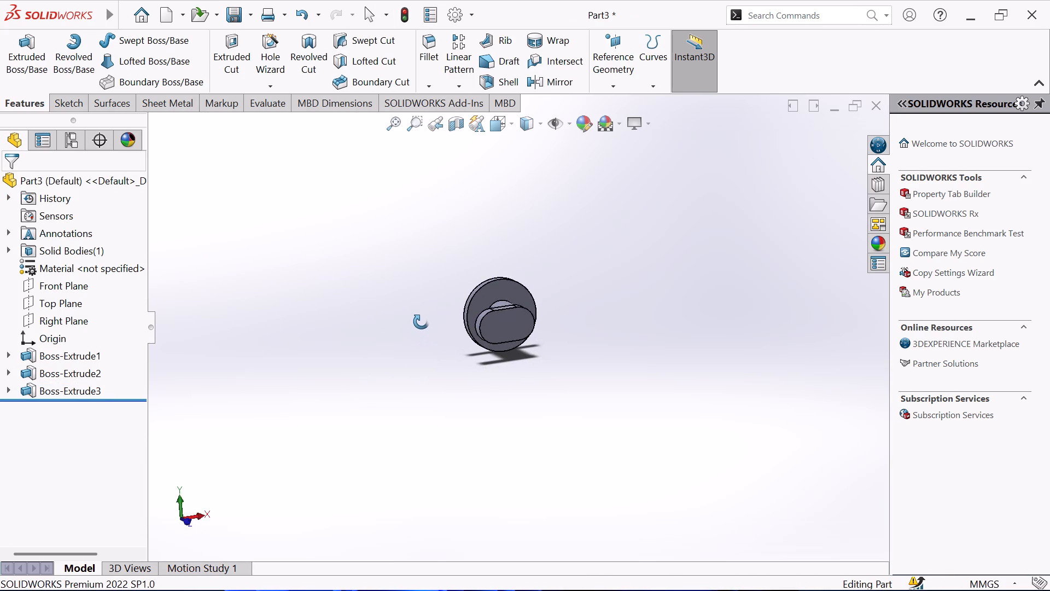
middle_drag(421, 322, 420, 318)
click(487, 325)
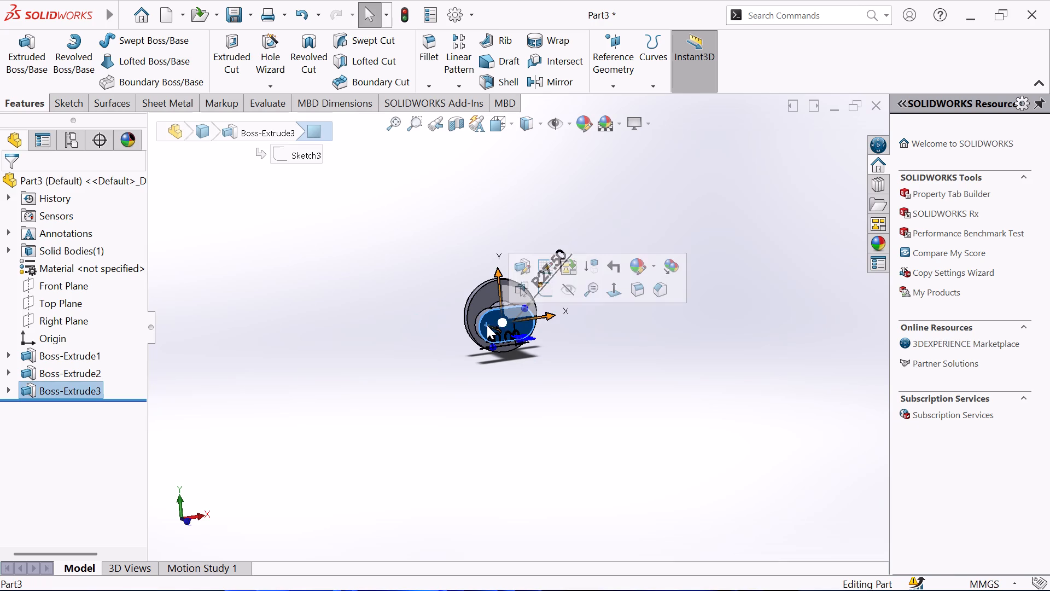
click(543, 289)
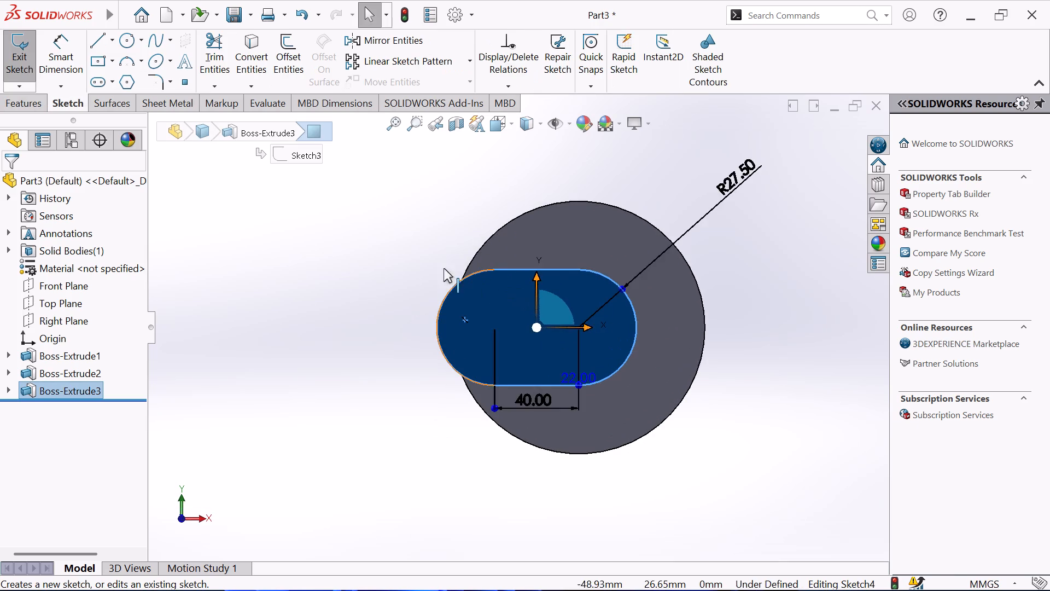
click(387, 264)
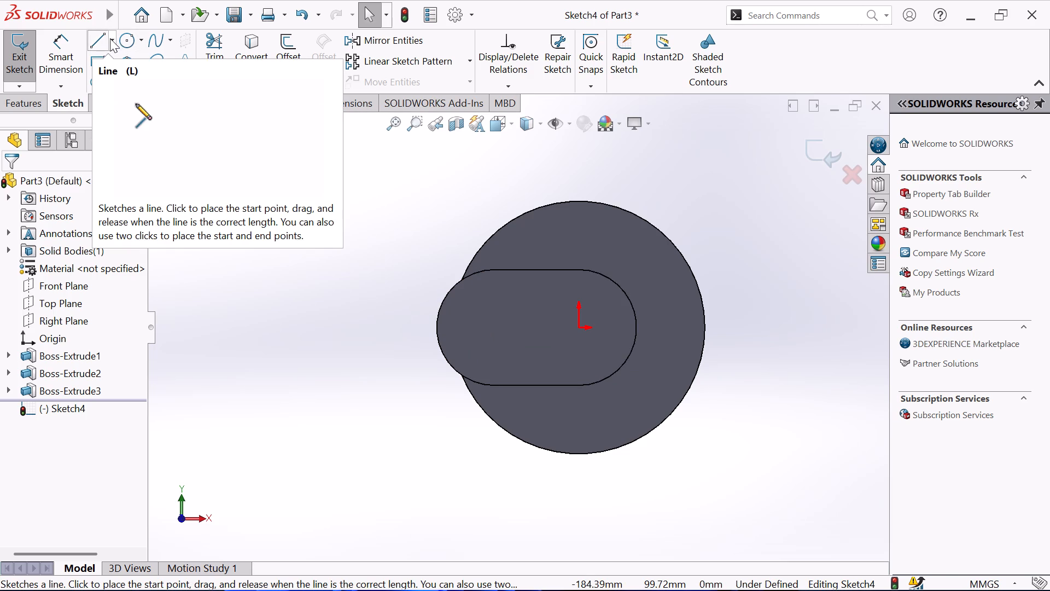
click(130, 45)
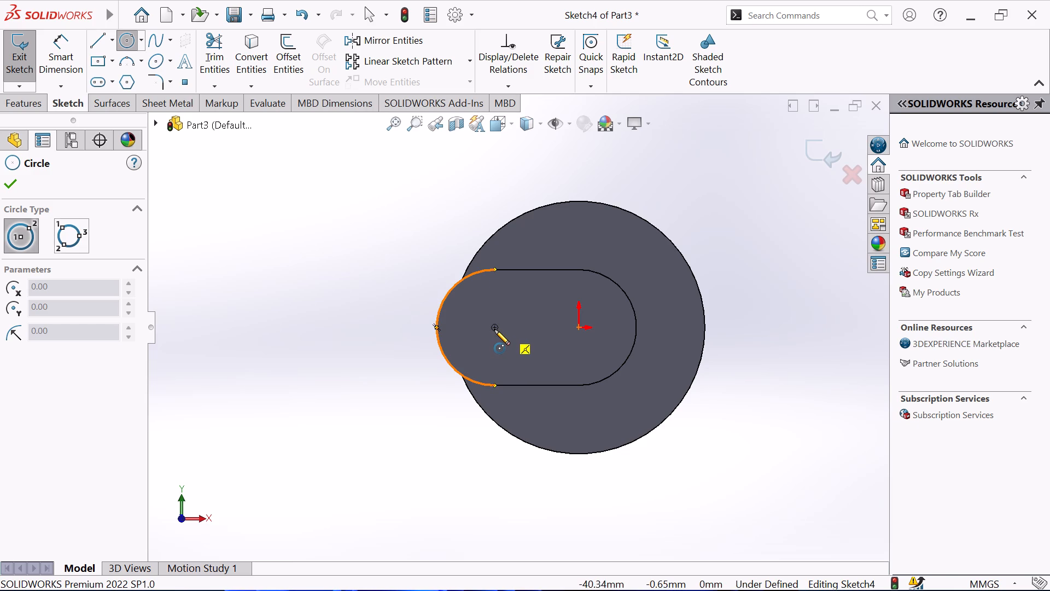
click(495, 328)
click(506, 305)
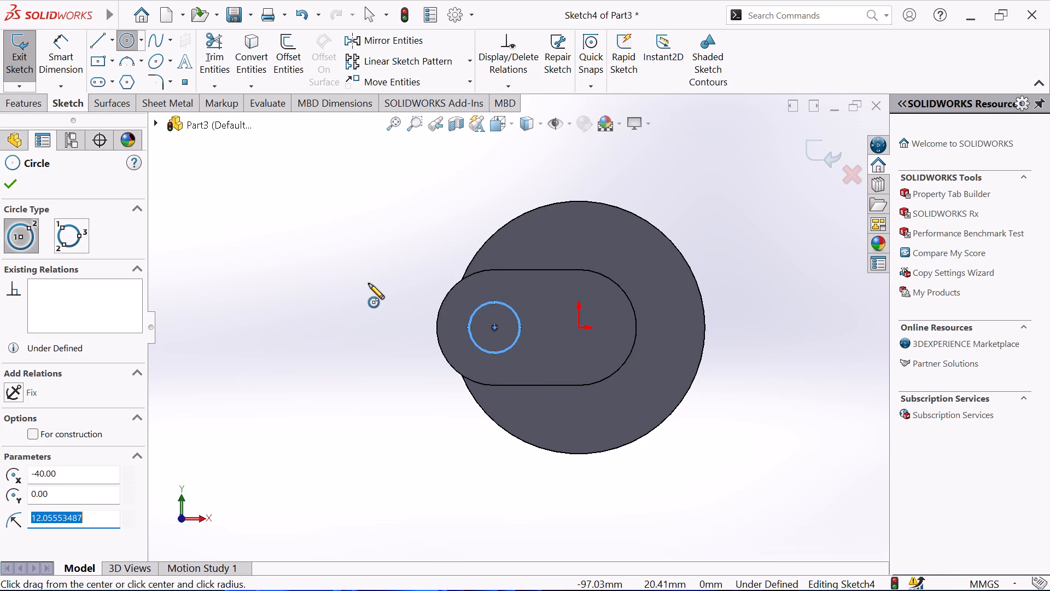
right_click(364, 282)
click(404, 296)
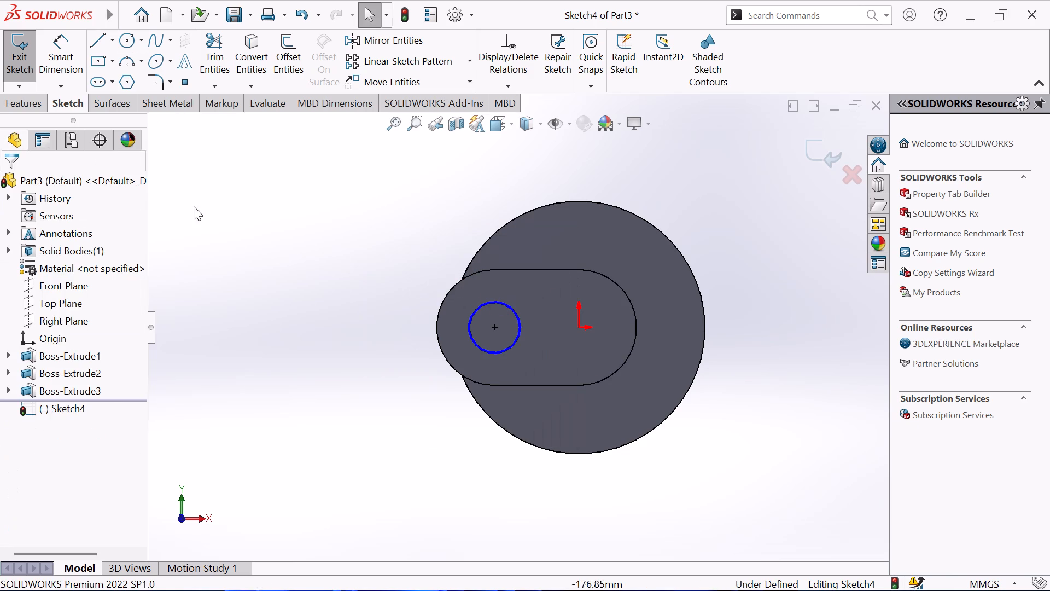
Dimension the circle with a diameter of 45 mm.
click(67, 54)
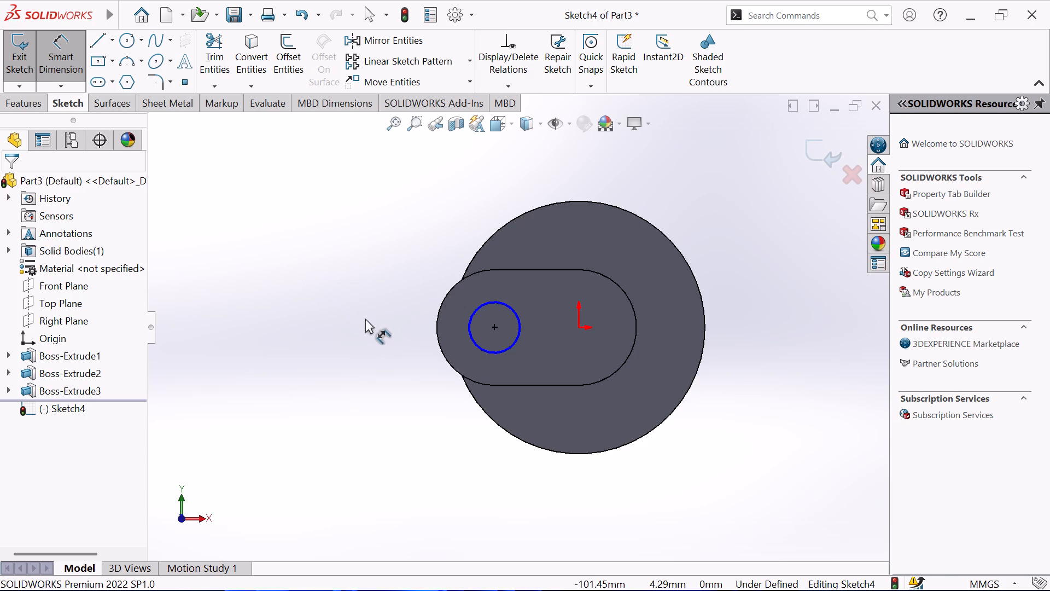
click(486, 305)
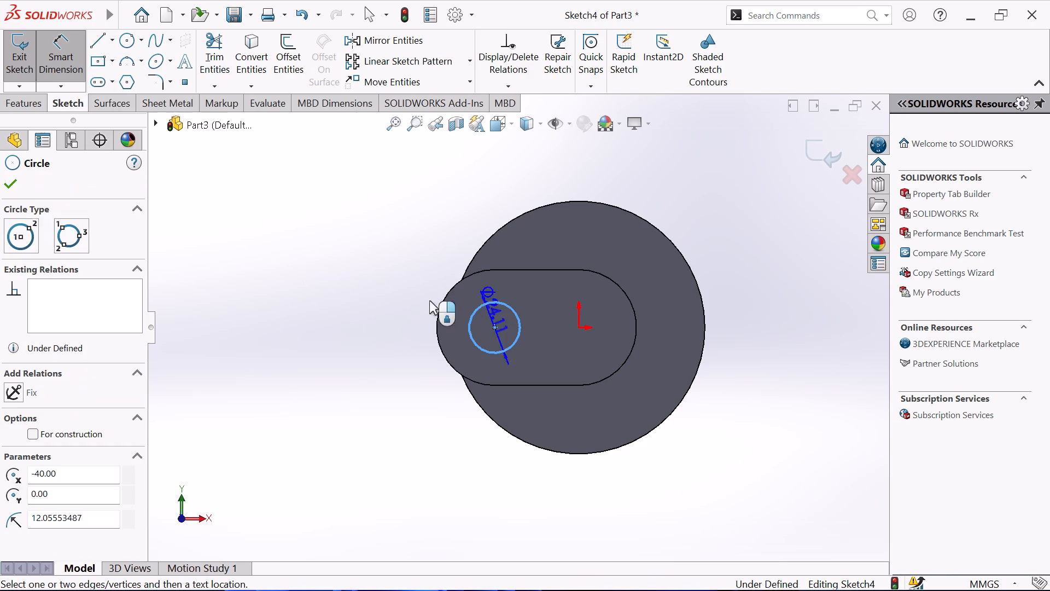
click(381, 267)
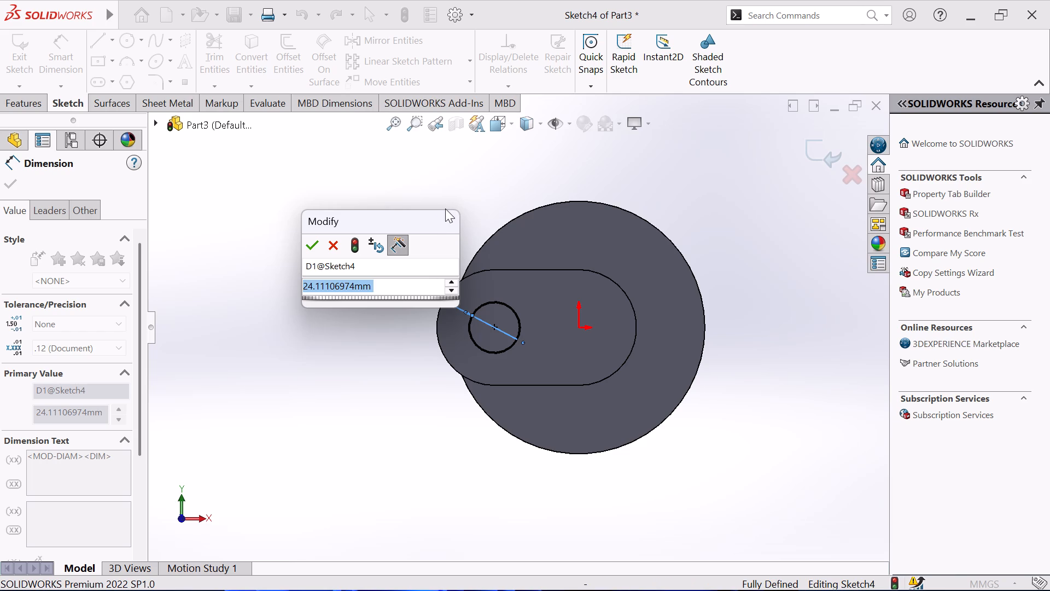
text(45)
key(Return)
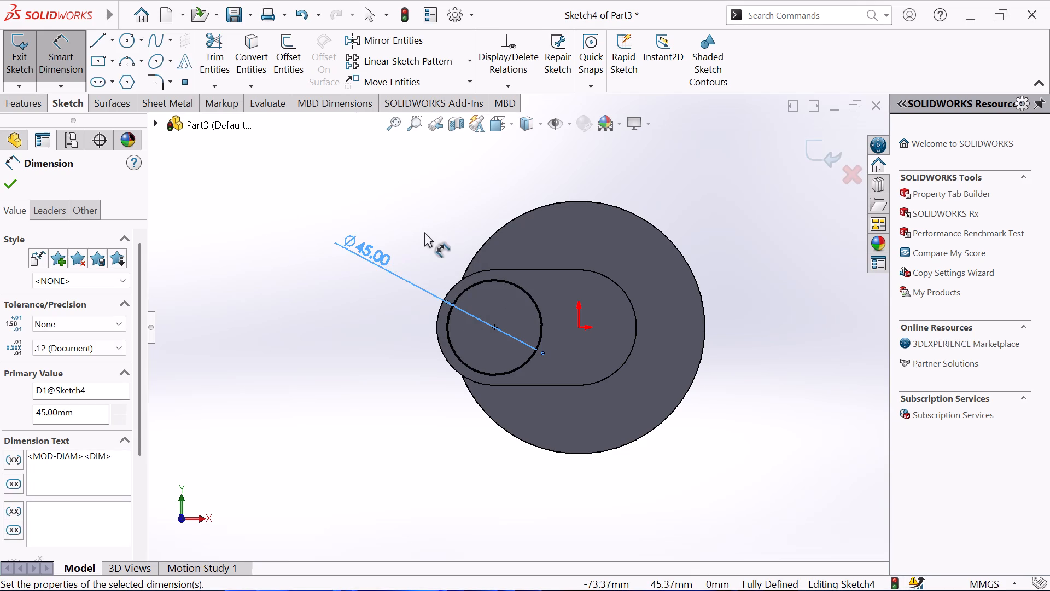
right_click(424, 233)
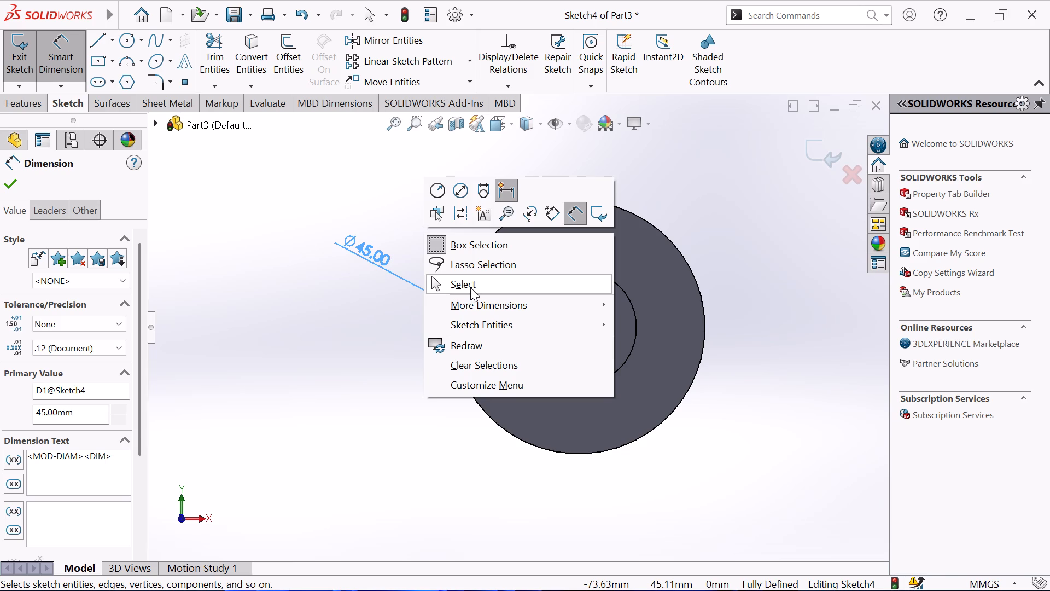
click(472, 287)
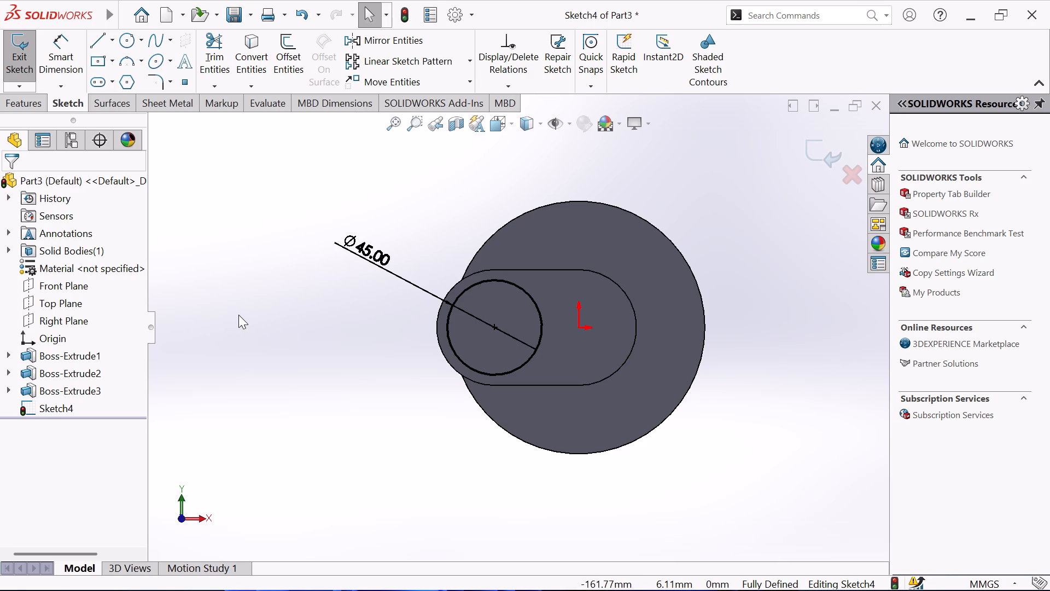
Extrude the 45 mm circle as a merged boss with a blind depth of 35 mm from the sketch plane.
scroll(406, 354, up, 1)
middle_drag(391, 323, 397, 340)
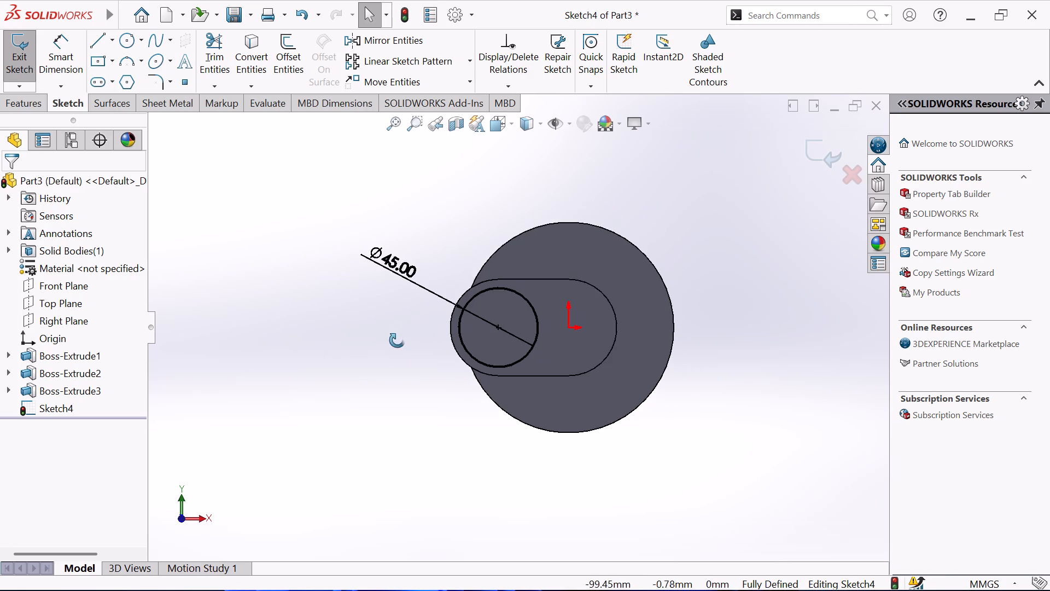
middle_drag(397, 340, 429, 421)
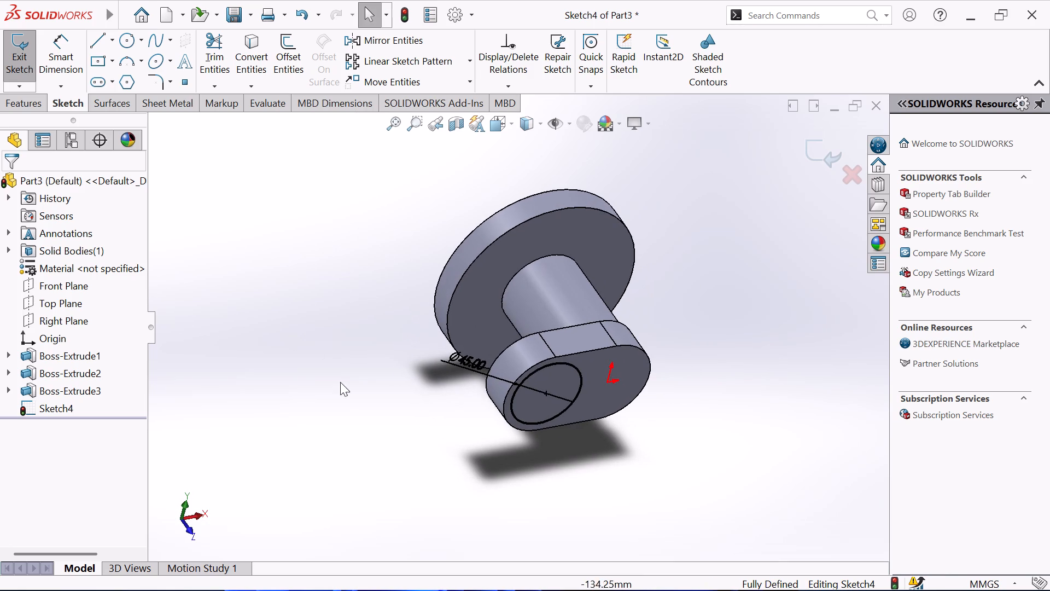
click(25, 101)
click(32, 71)
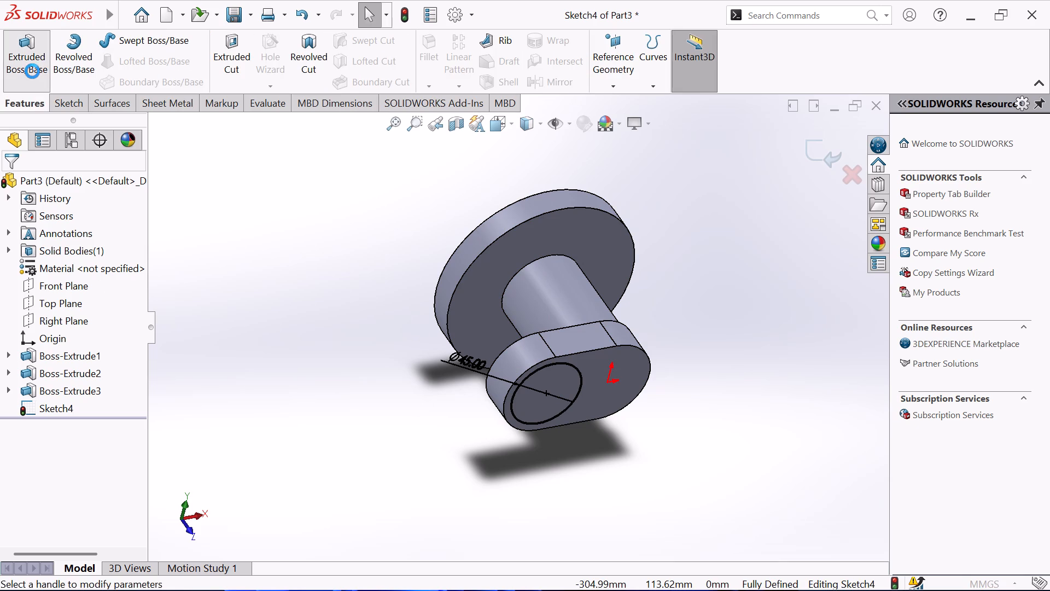
middle_drag(239, 176, 317, 321)
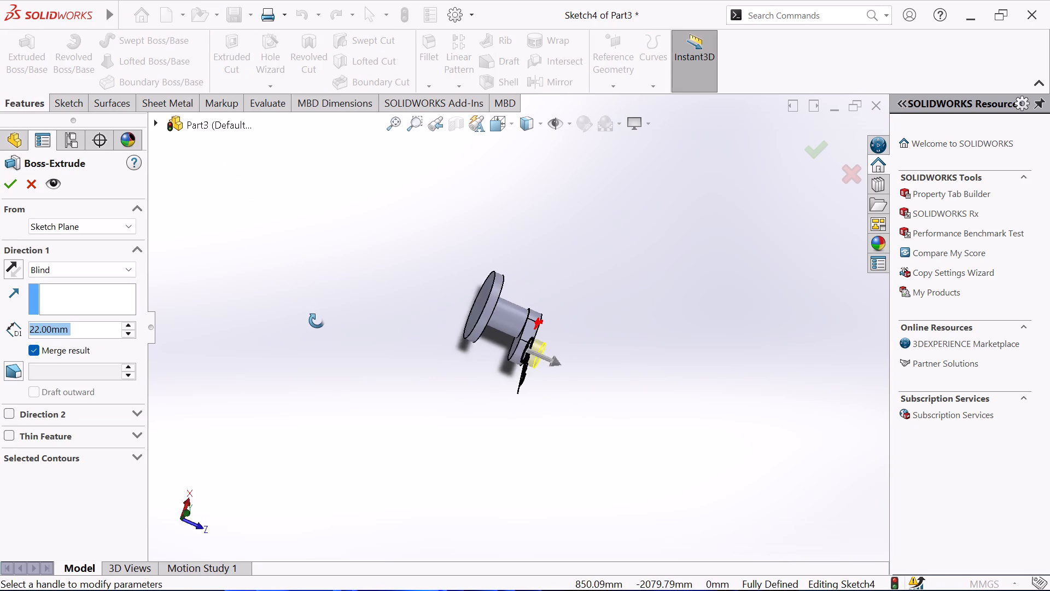
middle_drag(317, 321, 266, 360)
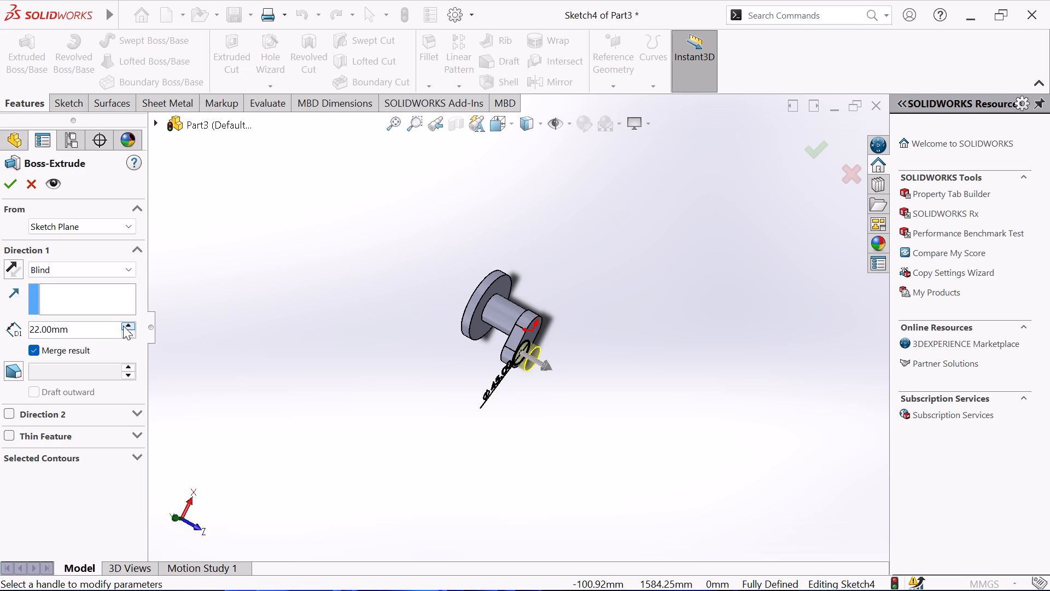
double_click(97, 328)
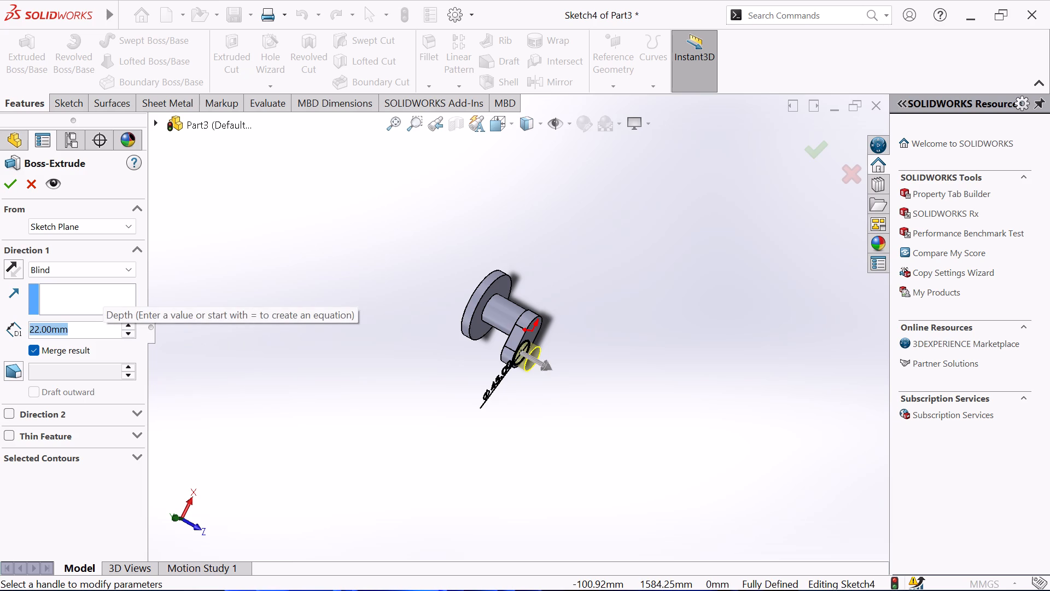
text(35)
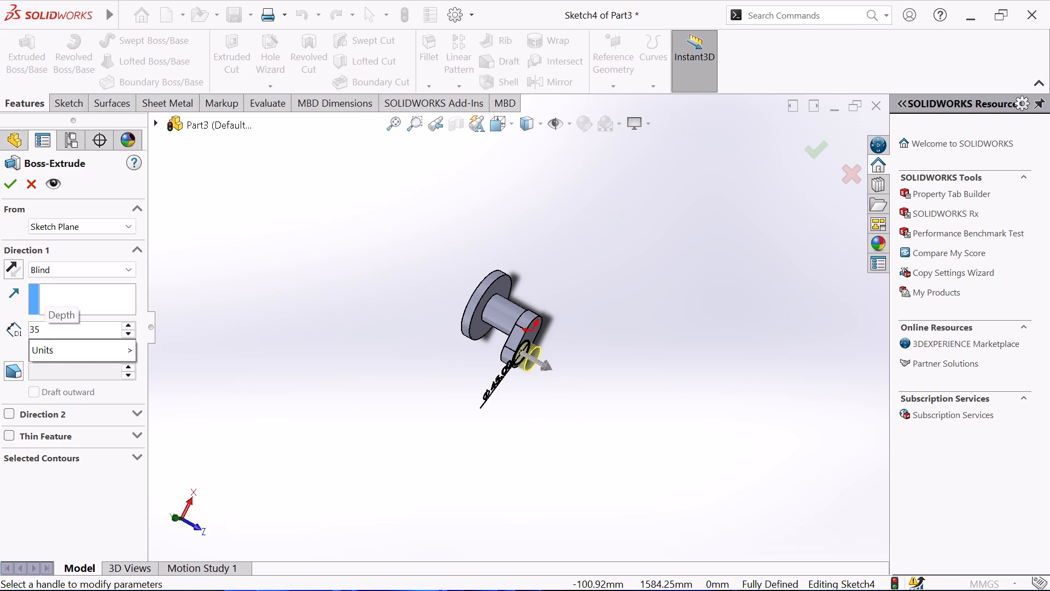
key(Return)
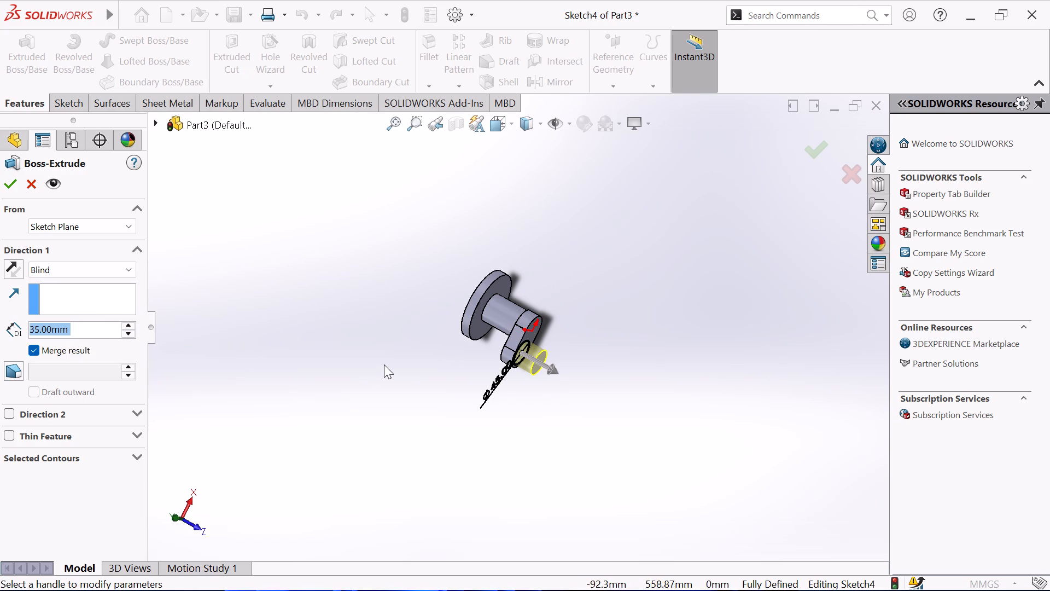
click(5, 181)
click(261, 288)
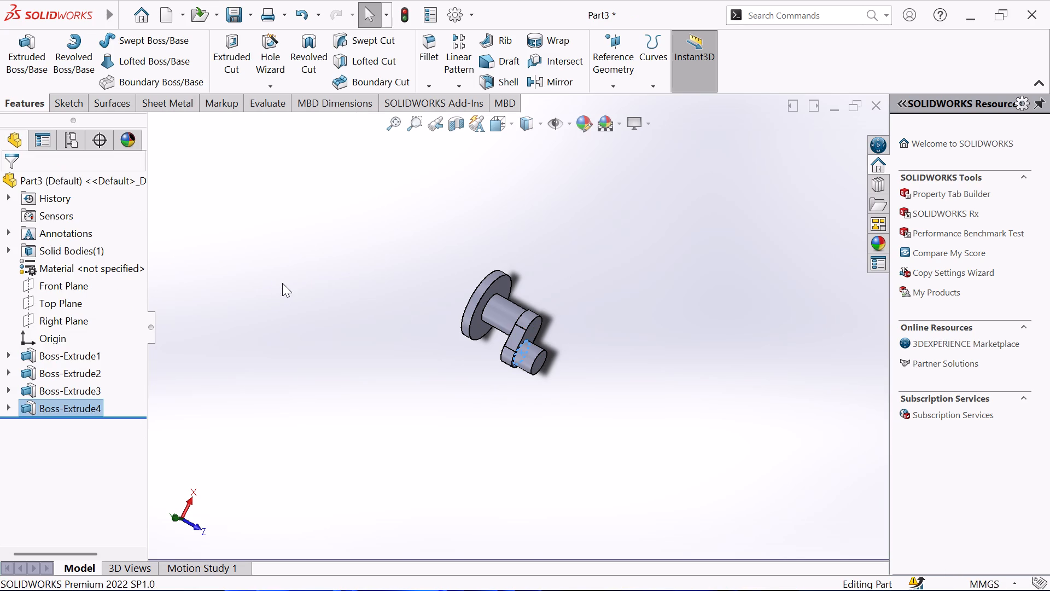
Start a new sketch on the end face of the 45 mm journal.
middle_drag(282, 283, 194, 291)
click(487, 360)
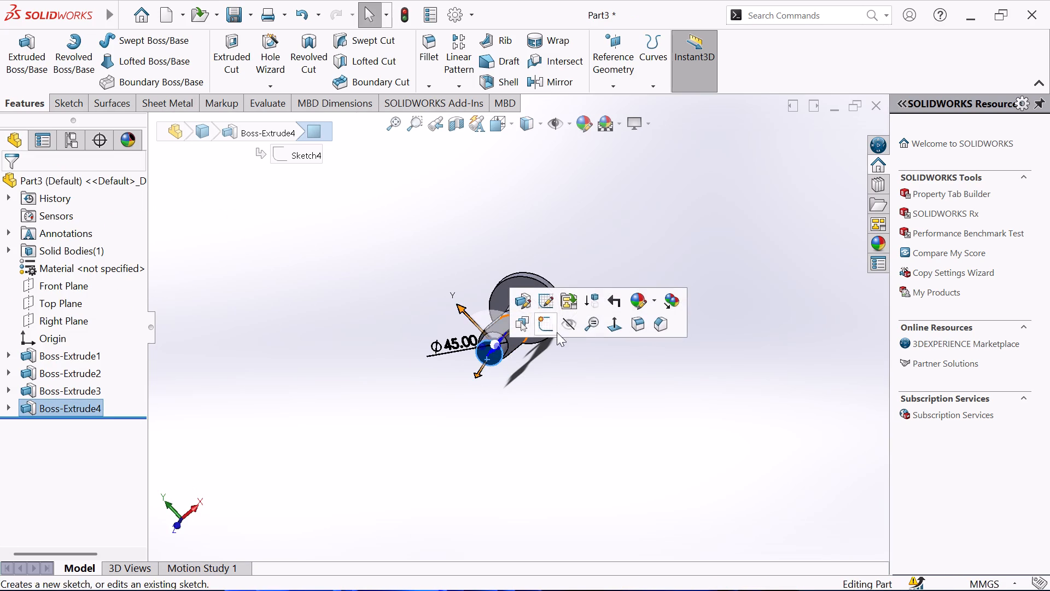
click(544, 323)
click(354, 317)
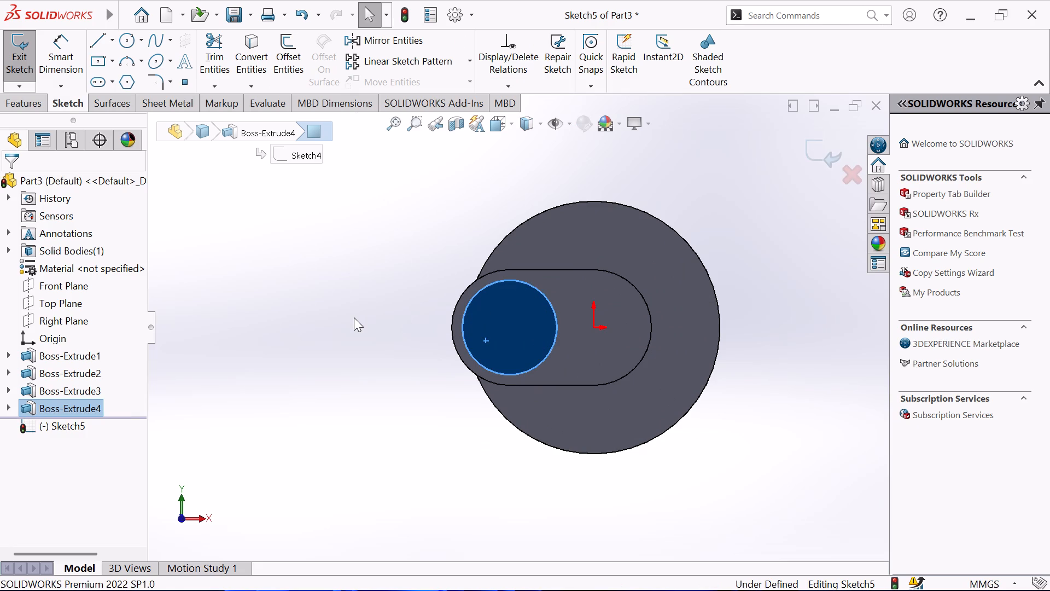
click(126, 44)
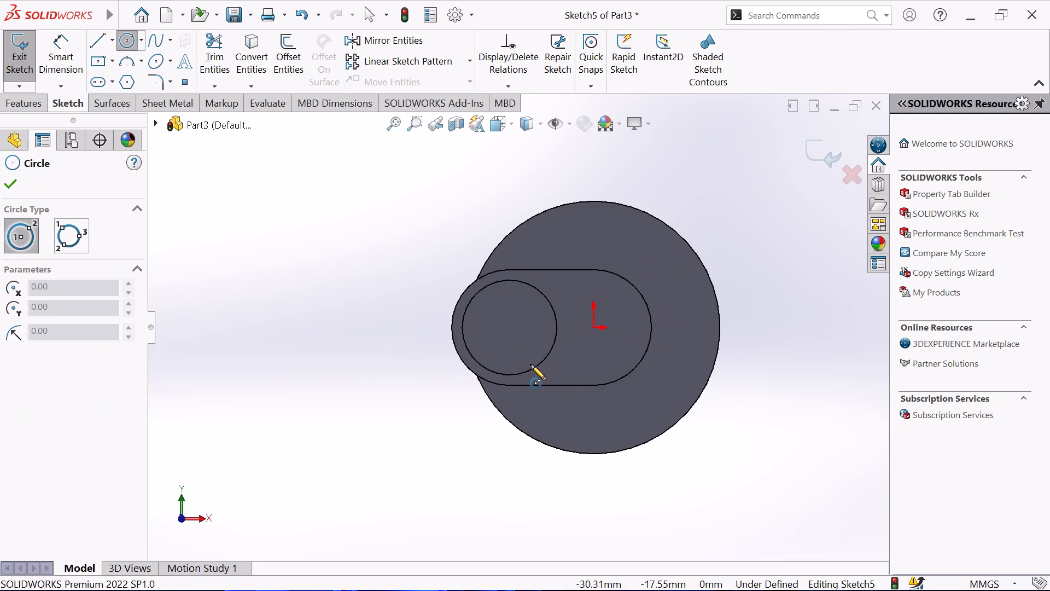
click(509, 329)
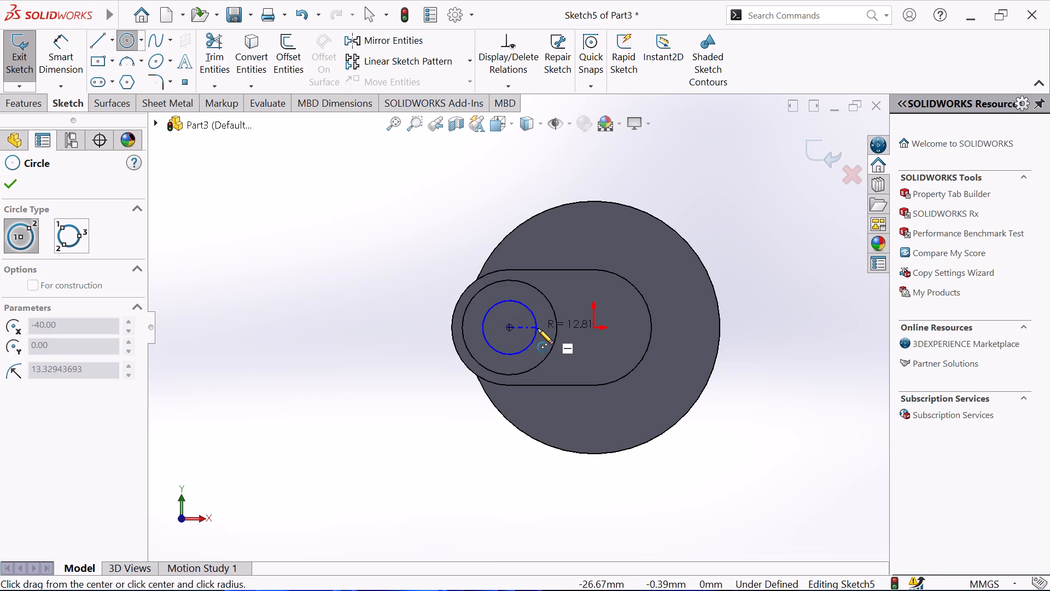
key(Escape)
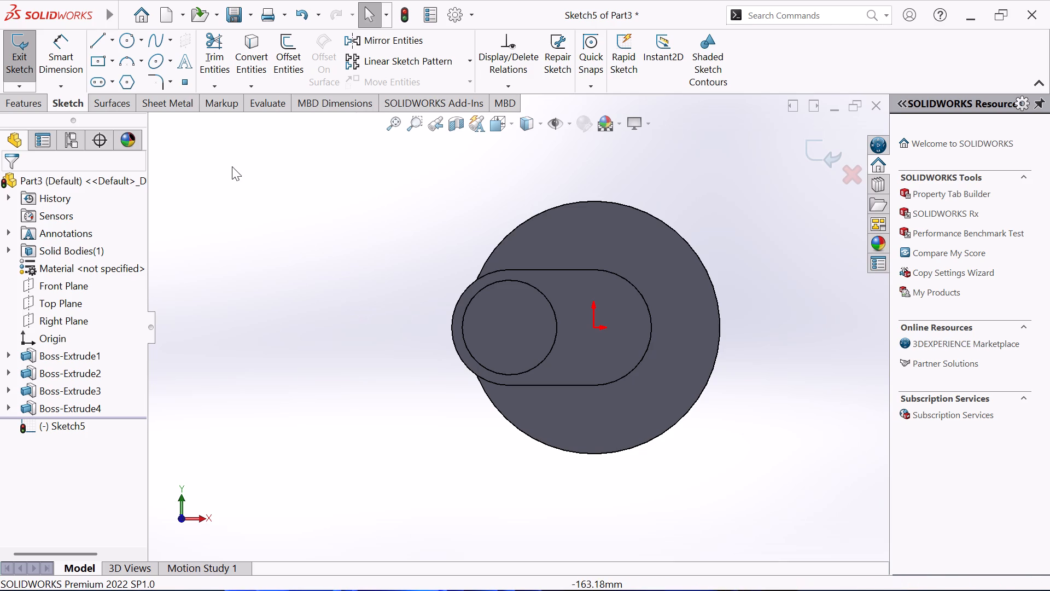
Sketch a horizontal straight slot from the 45 mm journal's centre towards positive X, about 70 mm between centres and 32.5 mm wide.
click(101, 79)
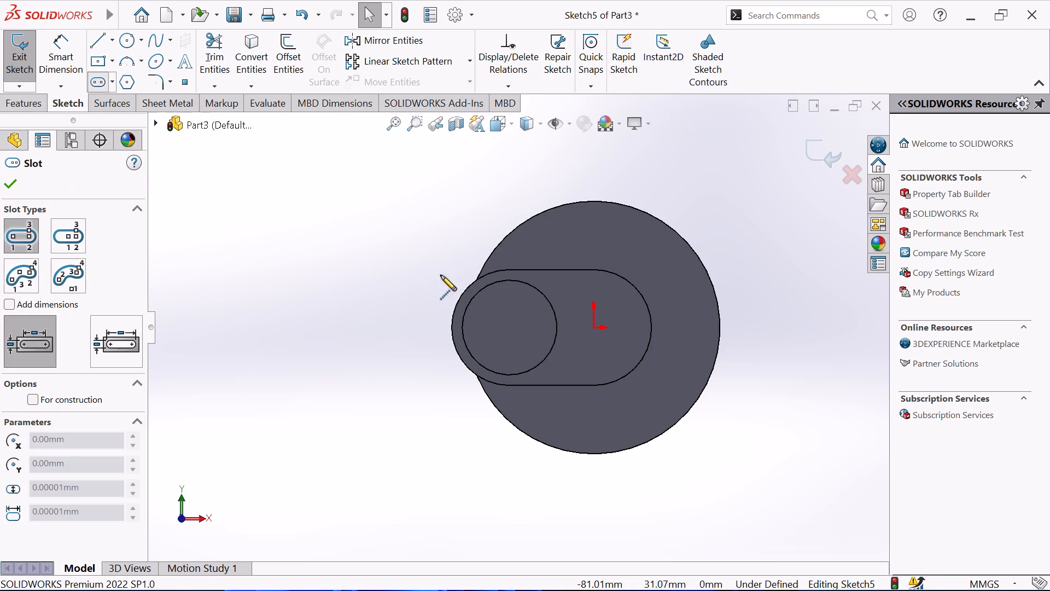
click(510, 328)
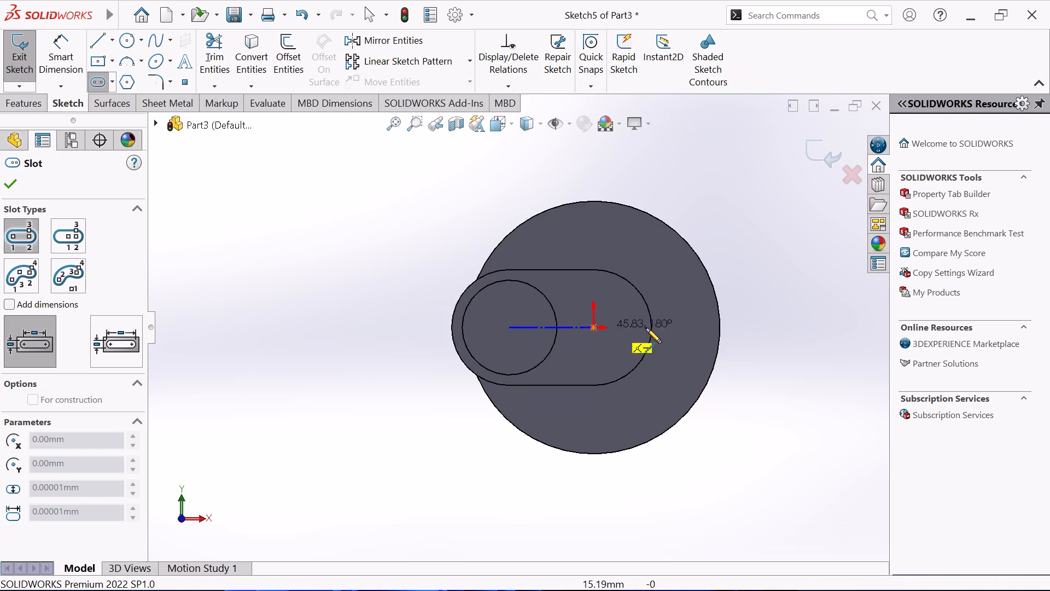
click(657, 327)
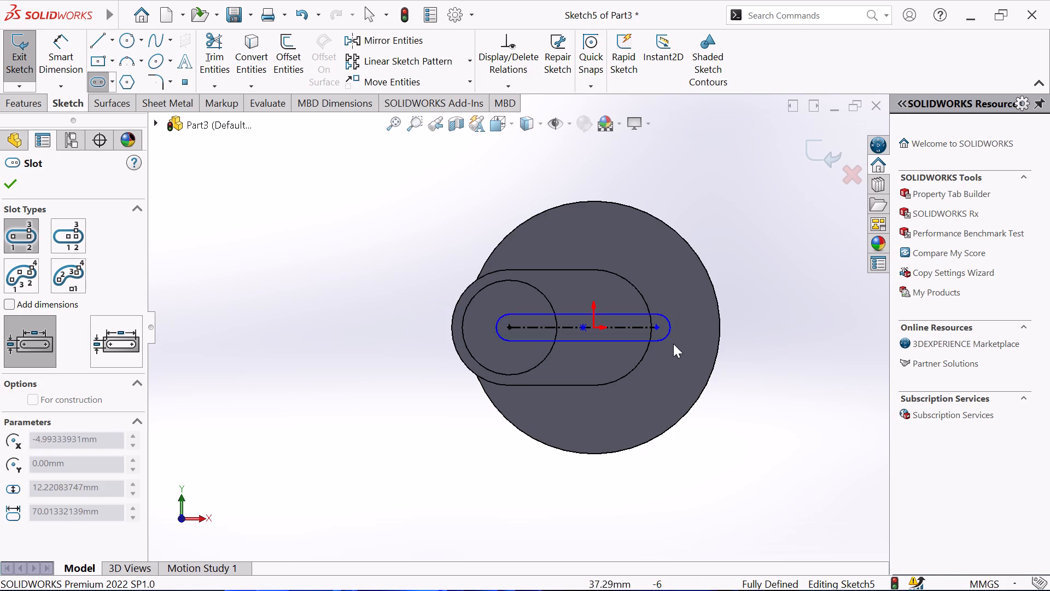
click(680, 362)
right_click(348, 314)
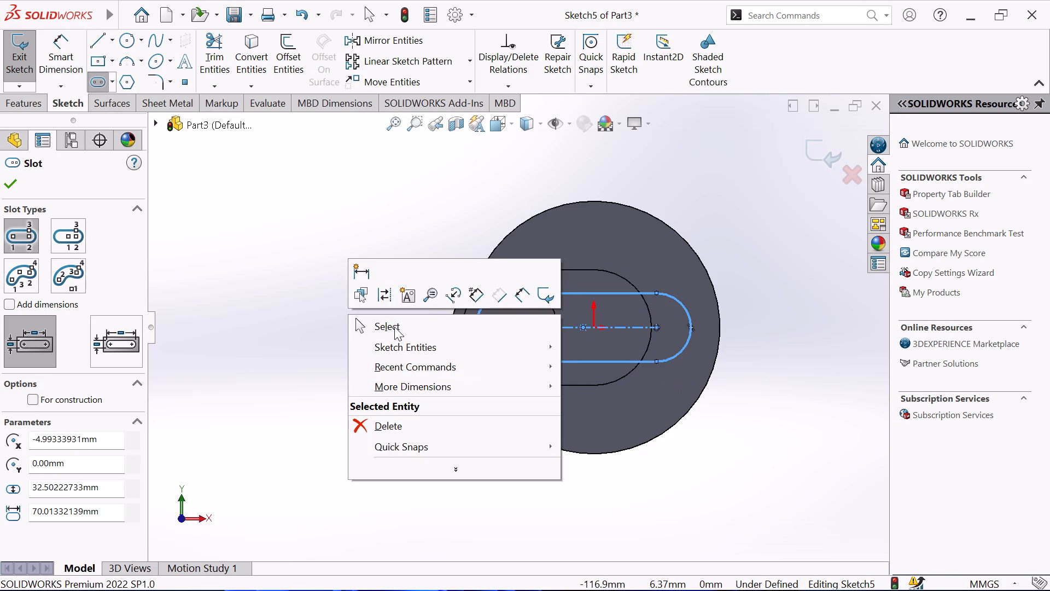
click(394, 327)
Dimension the slot's centre-to-centre distance as 80 mm.
click(68, 52)
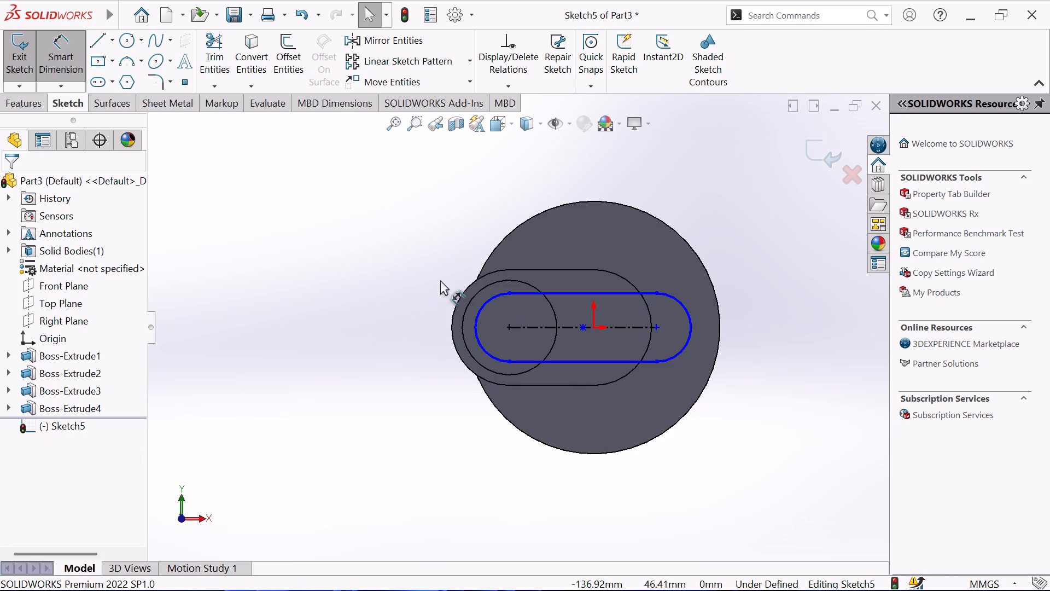
click(628, 329)
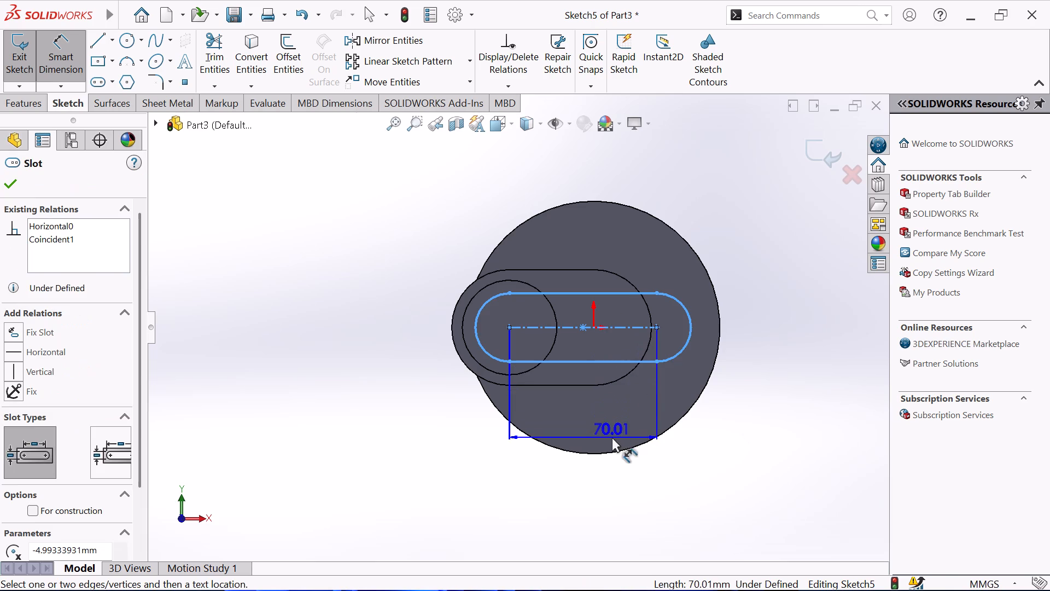
click(600, 431)
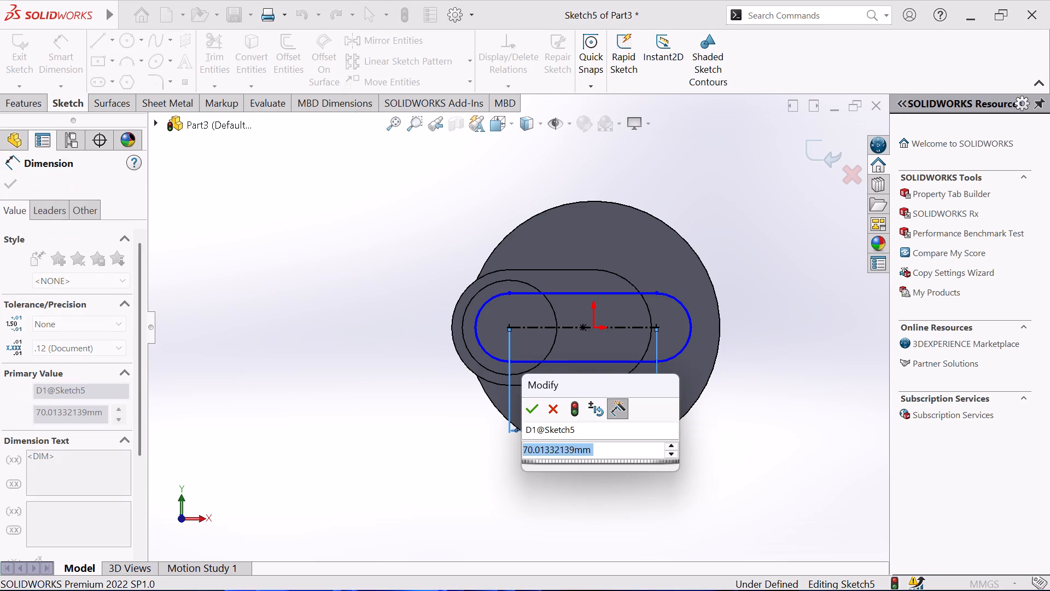
key(7)
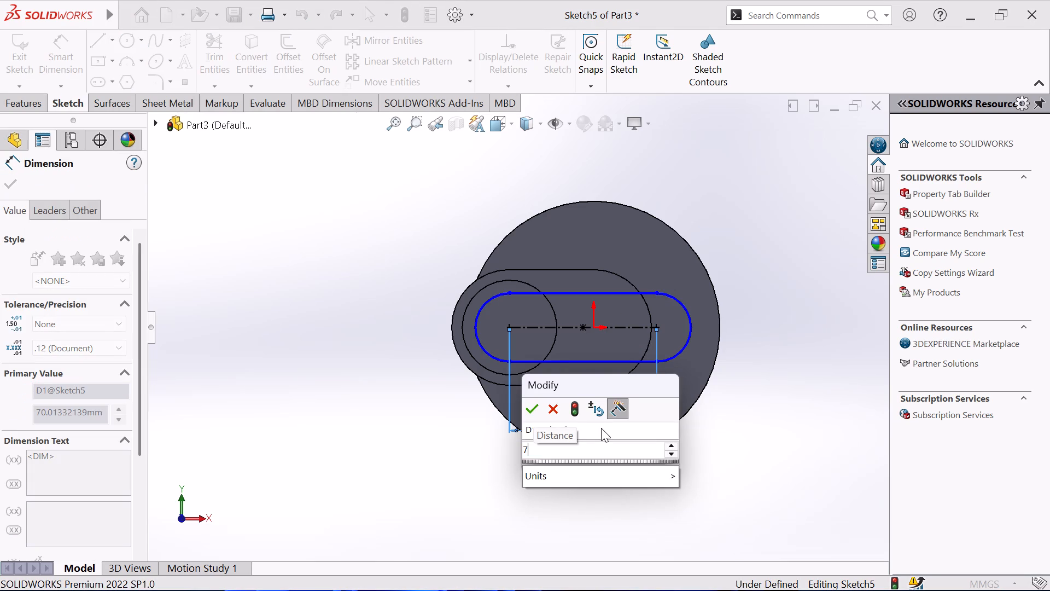
key(BackSpace)
key(8)
key(0)
key(Return)
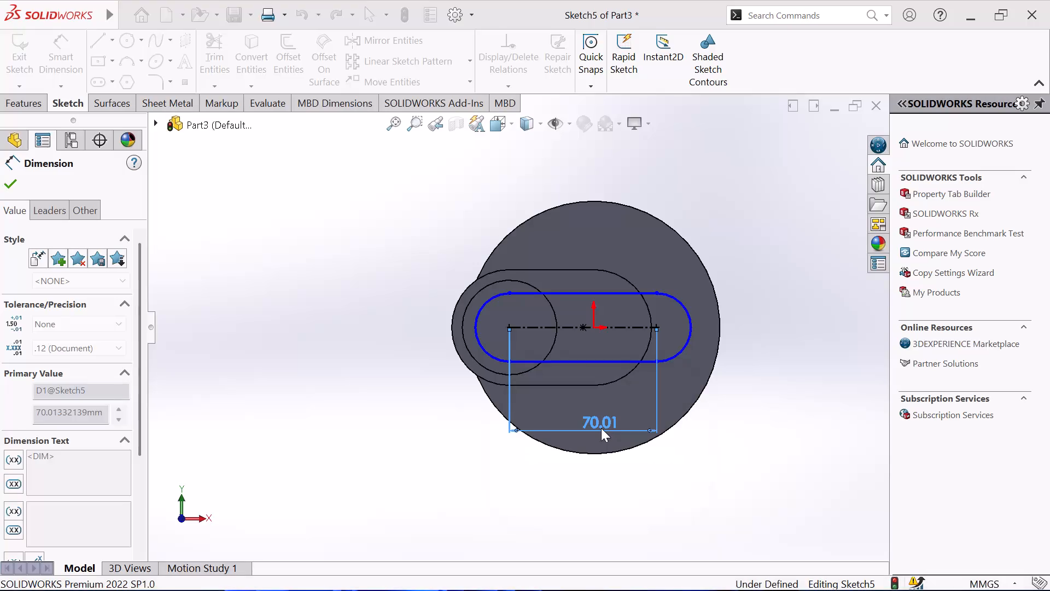
Dimension the slot's end arc on the crankpin side with a radius of 27.5 mm.
click(488, 350)
click(382, 337)
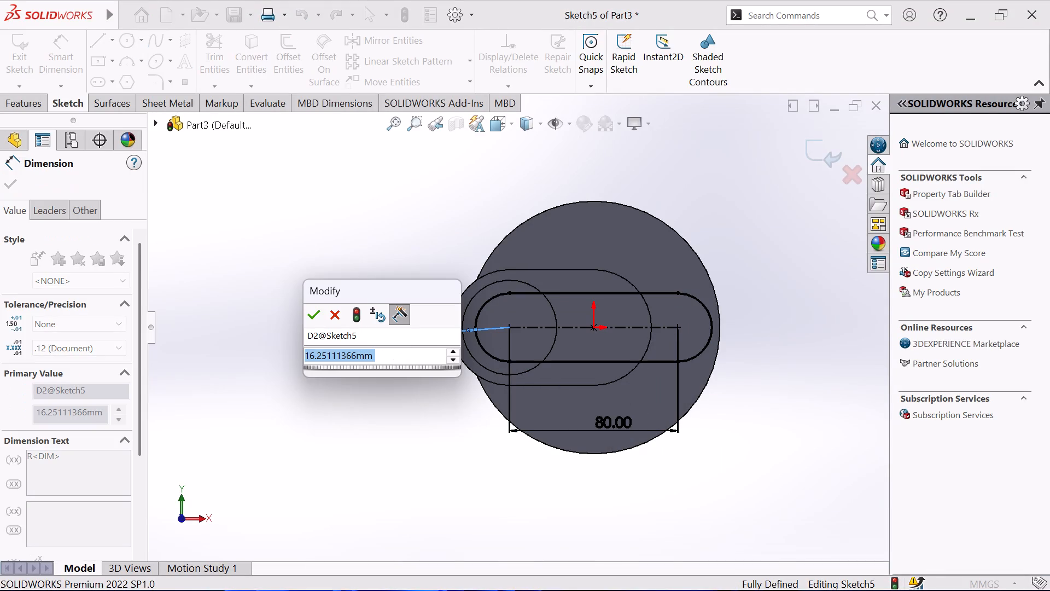
key(2)
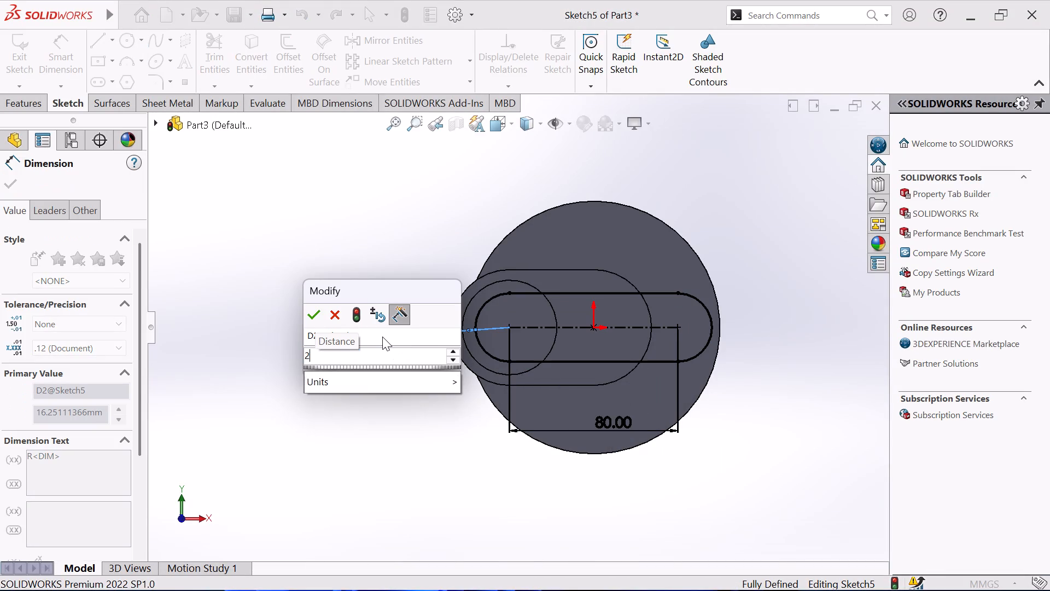
key(7)
key(period)
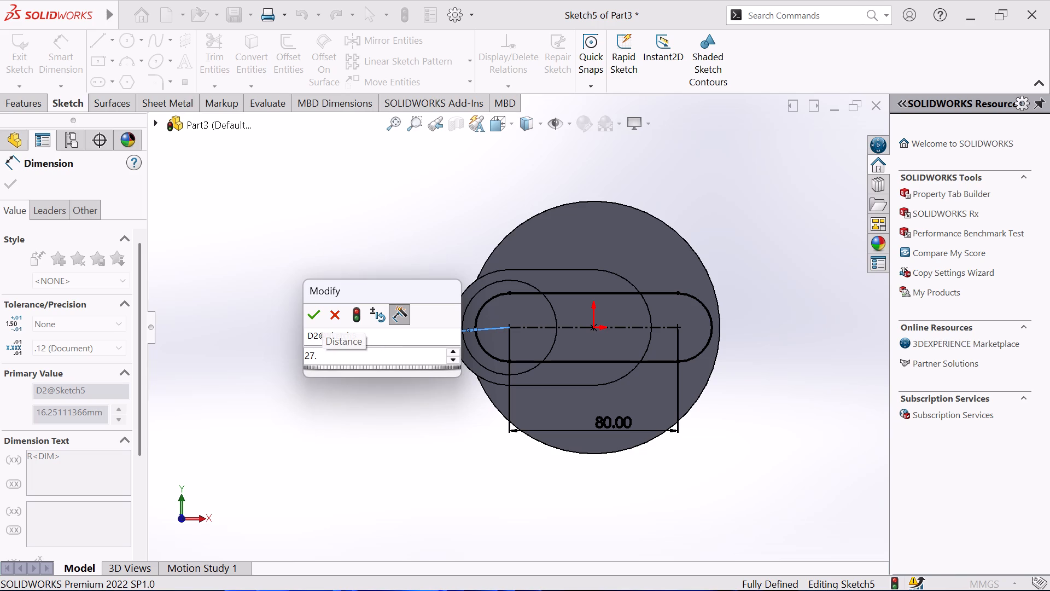
key(3)
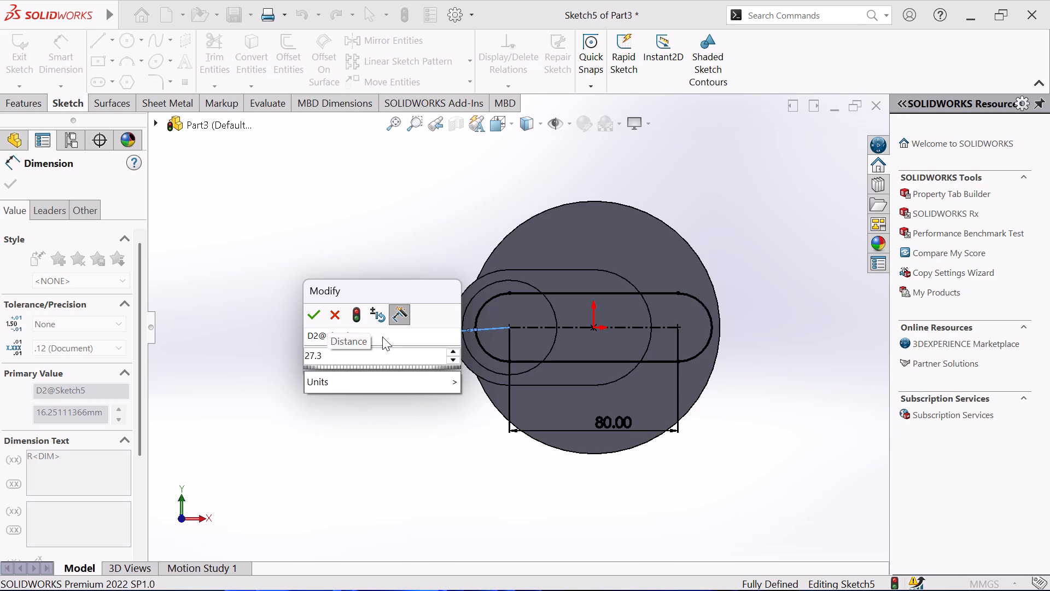
key(BackSpace)
key(5)
key(Return)
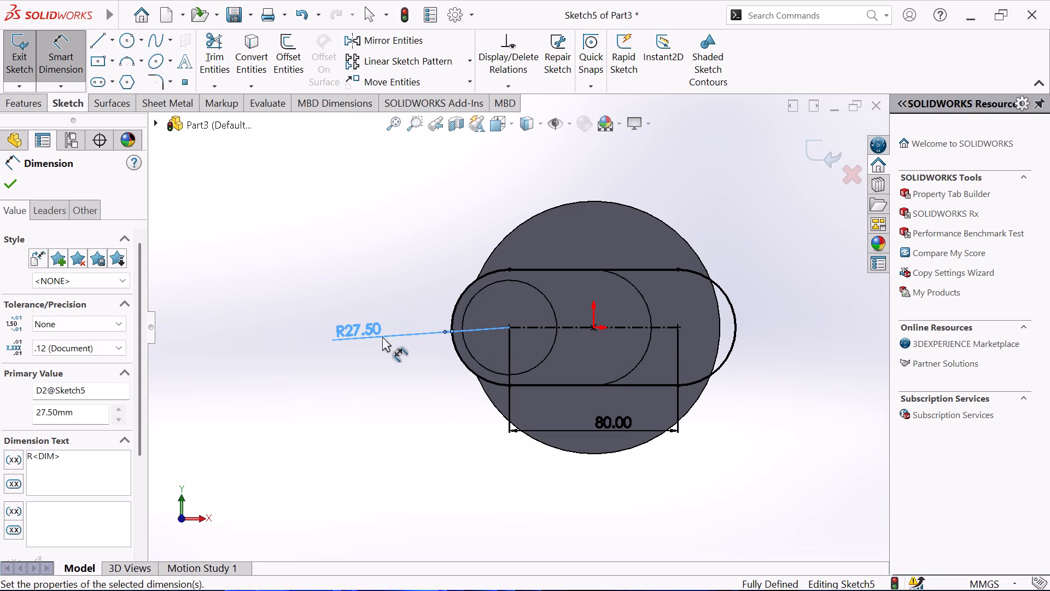
right_click(380, 393)
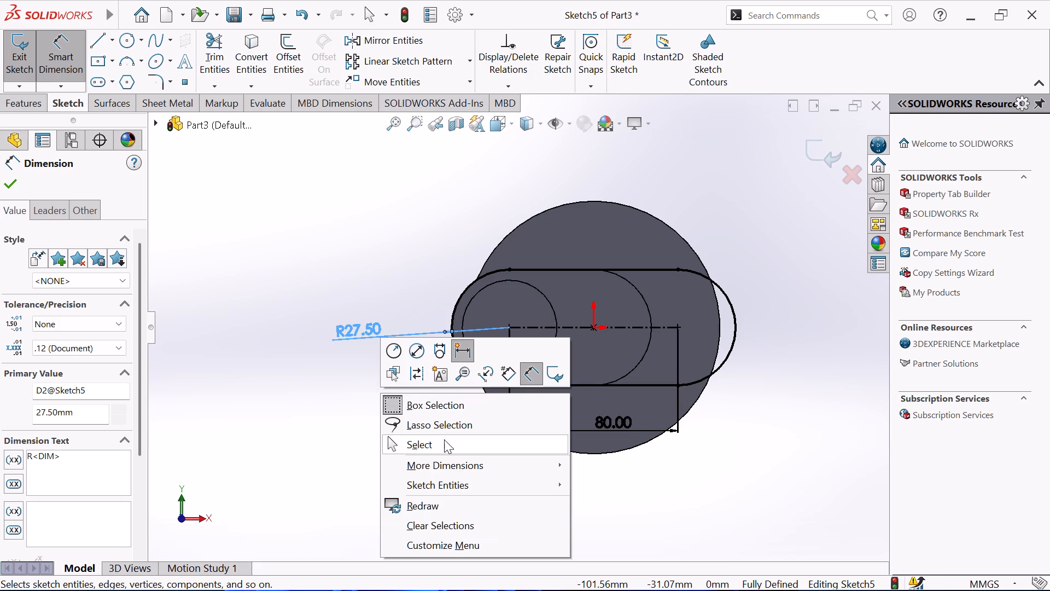
click(443, 451)
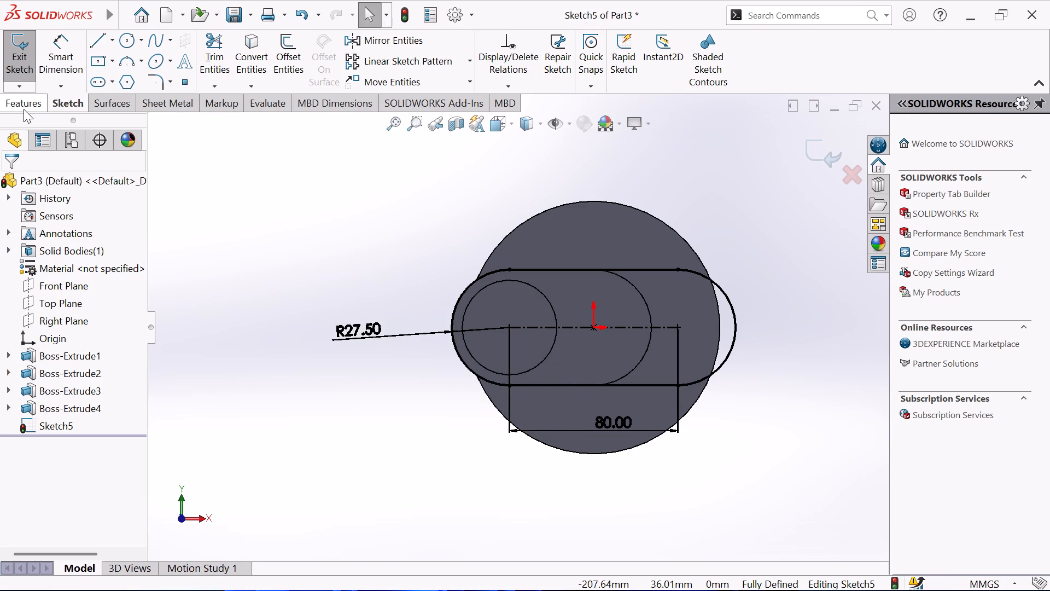
Extrude the slot profile as a merged boss with a blind depth of 22 mm from the sketch plane.
click(24, 108)
click(25, 63)
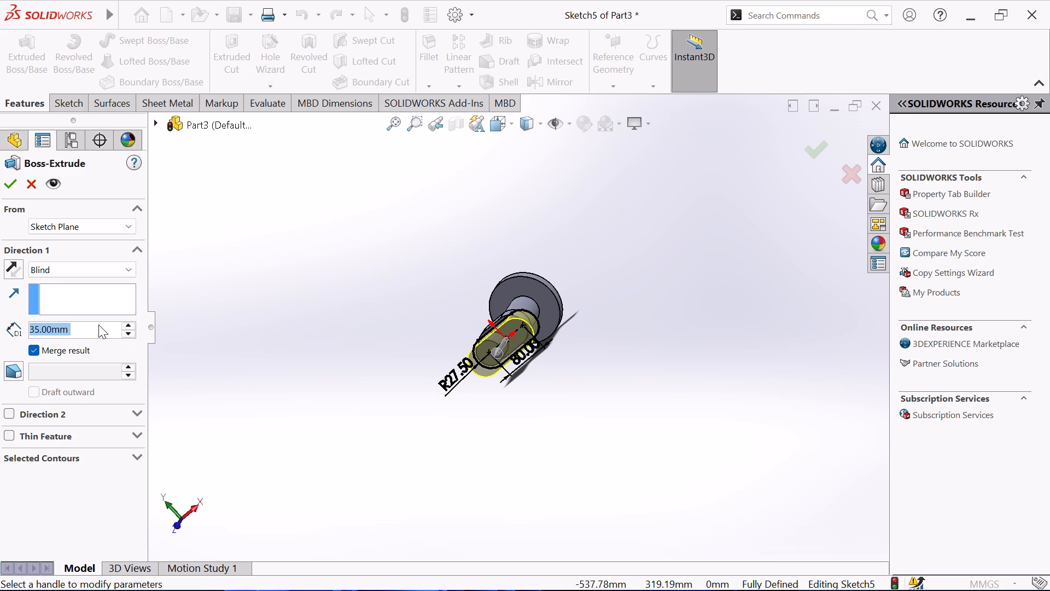
text(22)
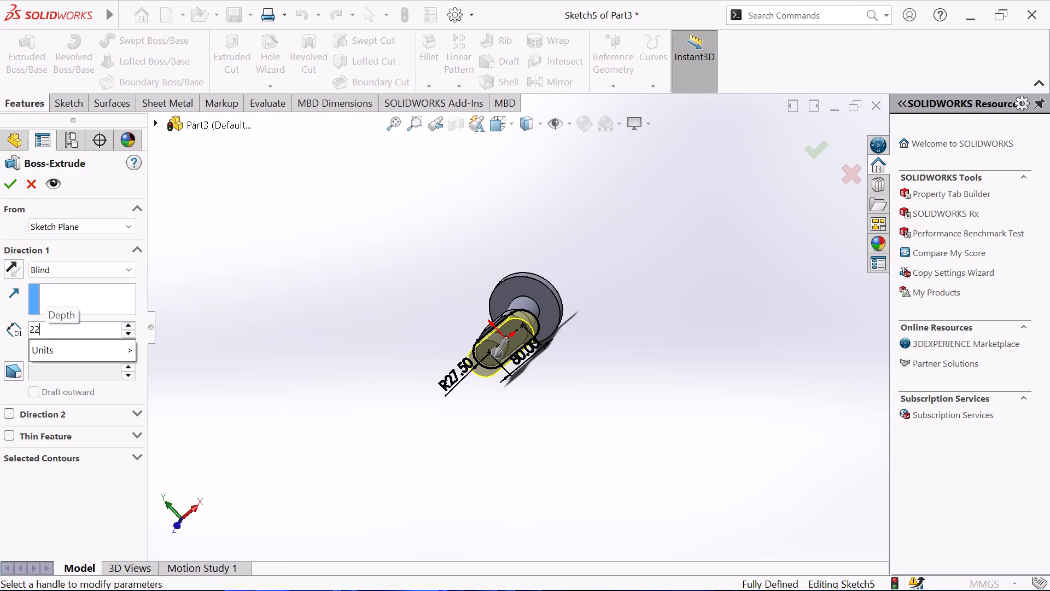
key(Return)
click(12, 184)
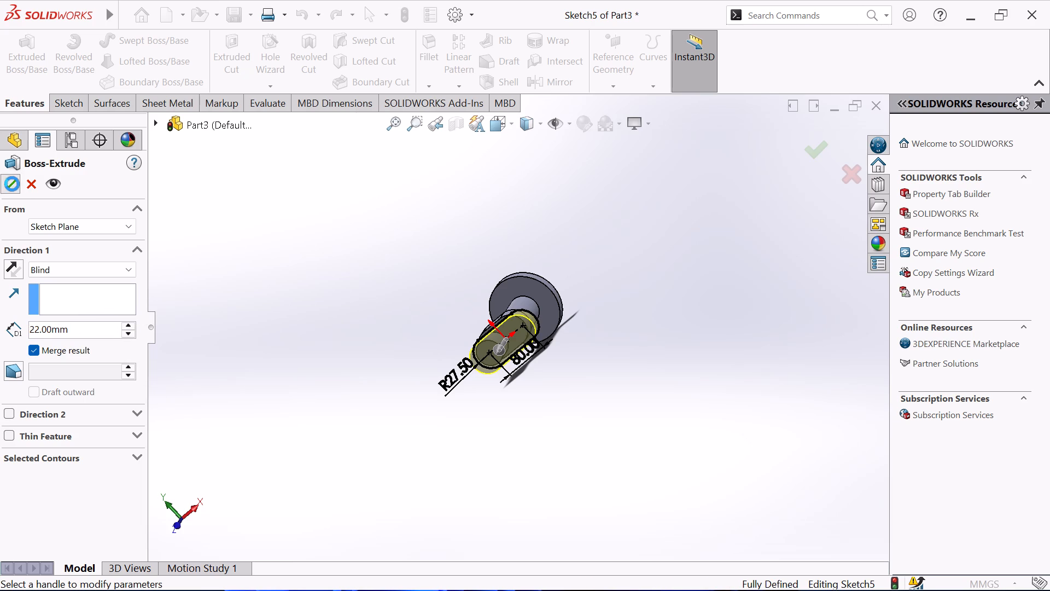
click(192, 270)
Start a new sketch on the outer flat face of the 22 mm thick slot-shaped web.
middle_drag(234, 285, 267, 318)
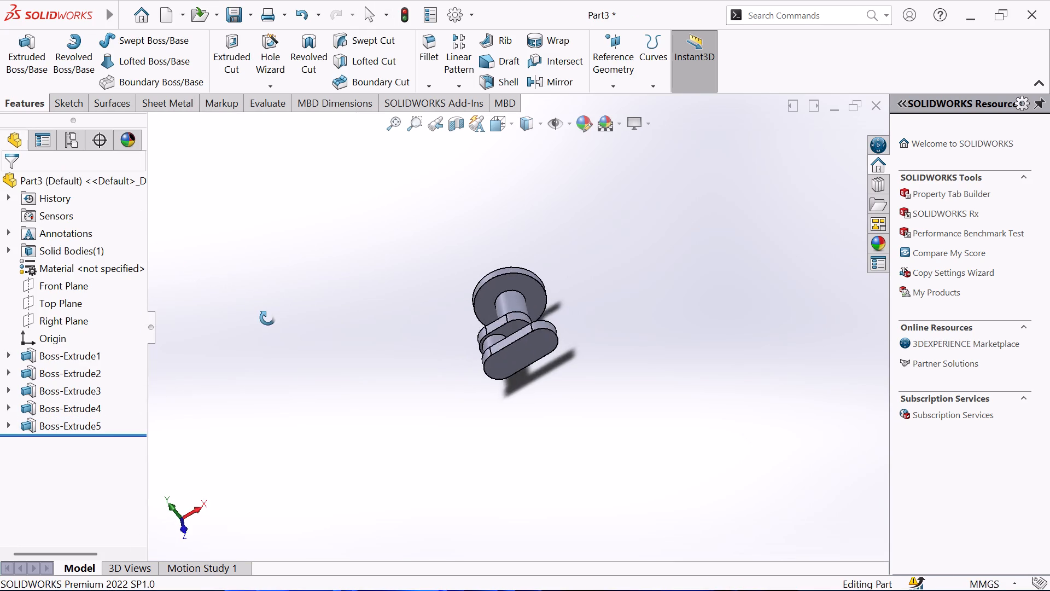
middle_drag(267, 318, 241, 268)
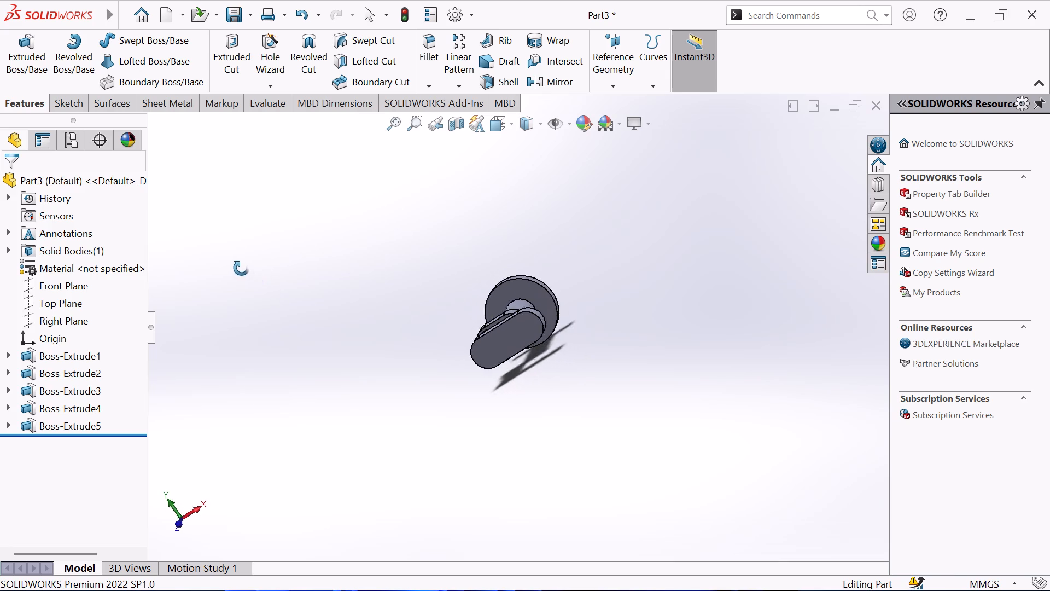
middle_drag(241, 268, 279, 367)
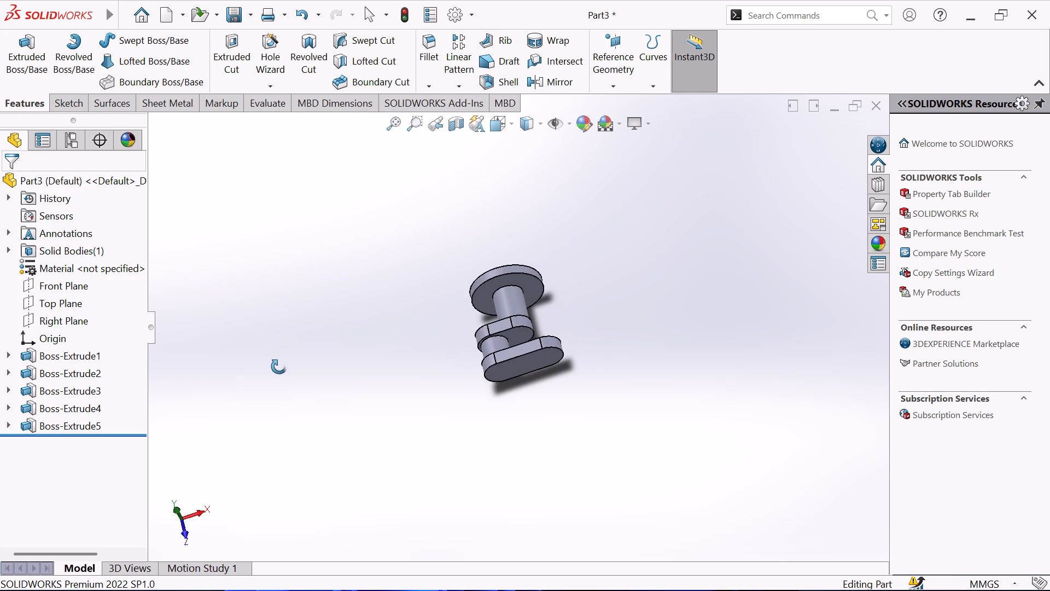
middle_drag(279, 367, 287, 364)
click(539, 367)
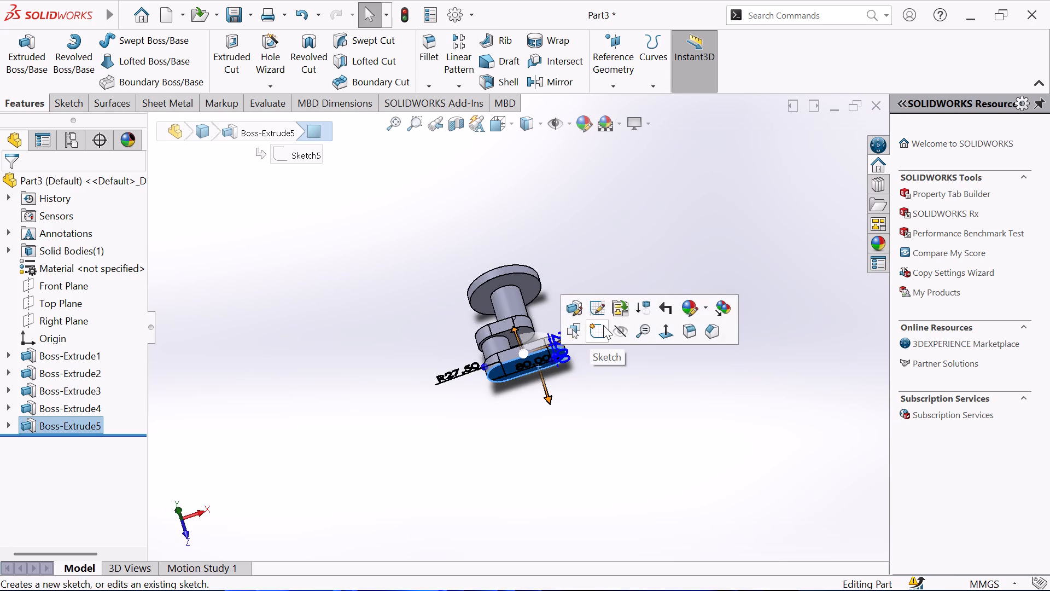
click(598, 328)
click(263, 365)
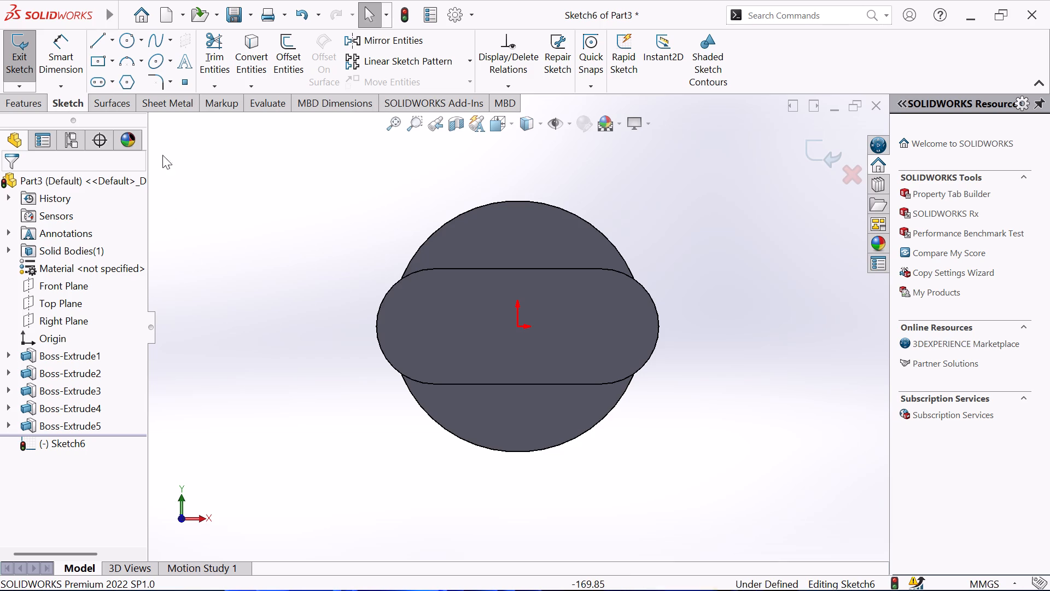
Sketch a circle of about 14.4 mm radius centred on the web's end arc at the positive X end.
click(131, 40)
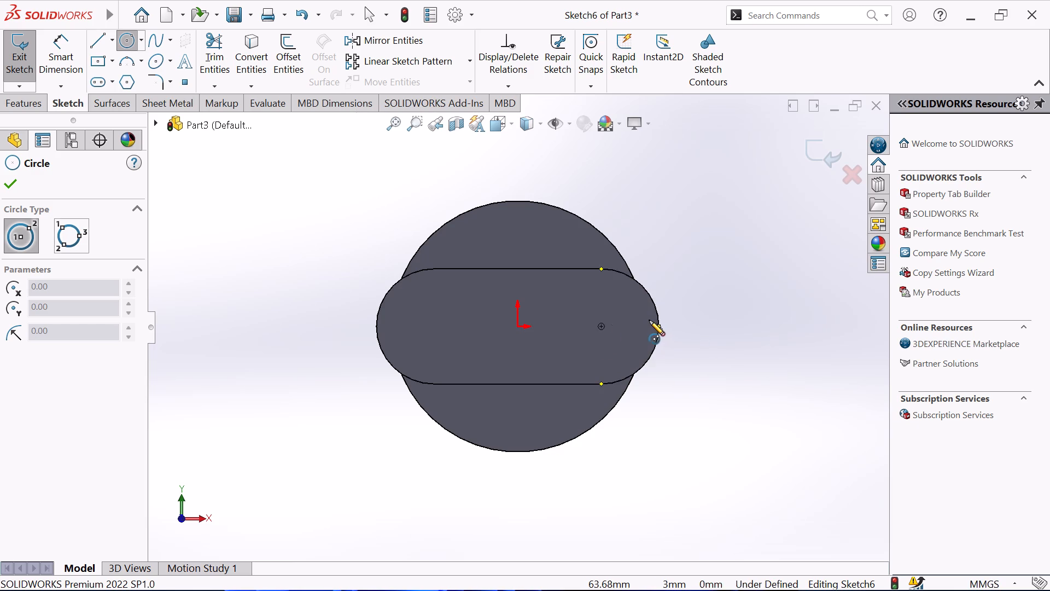
click(602, 325)
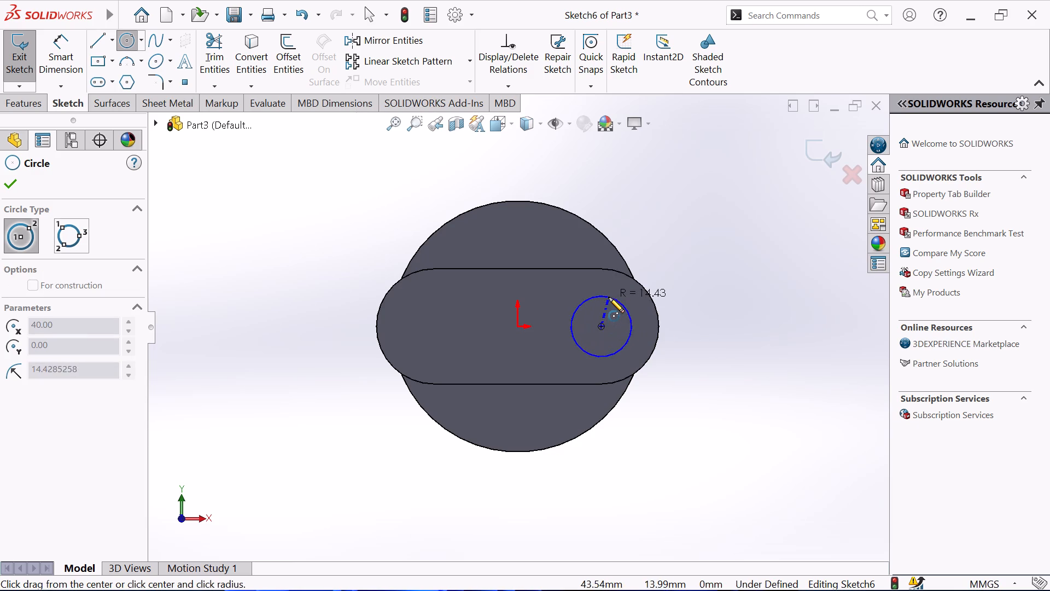
click(609, 297)
right_click(690, 263)
click(715, 280)
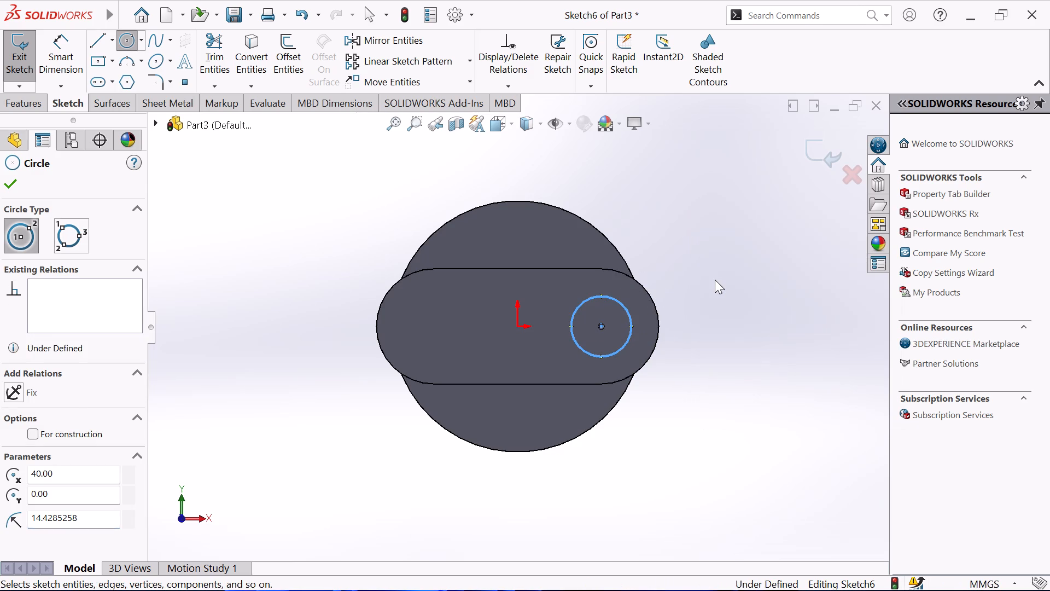
Dimension the circle with a diameter of 45 mm.
click(64, 54)
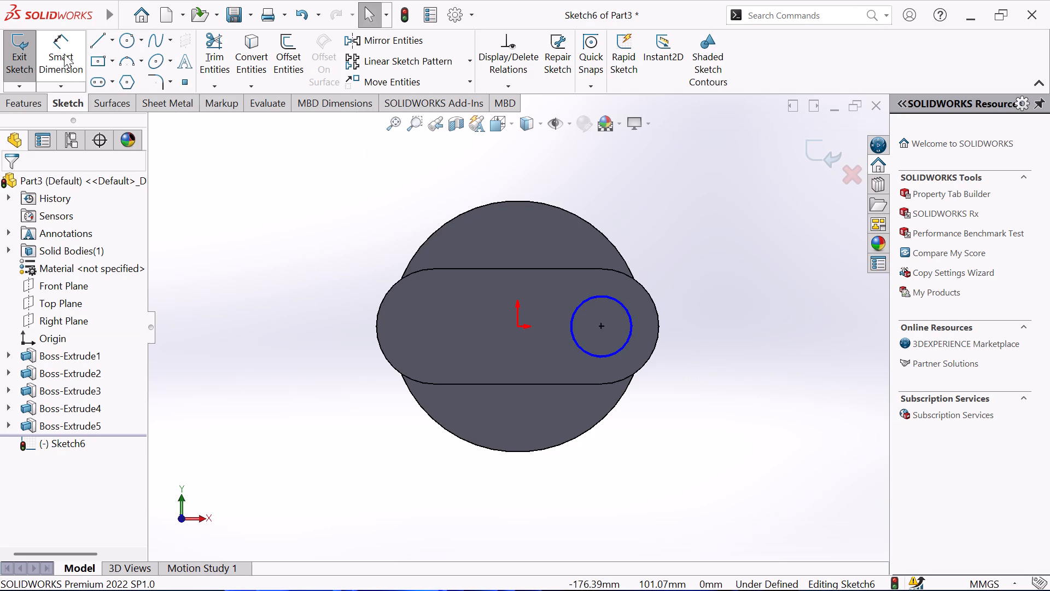
click(625, 350)
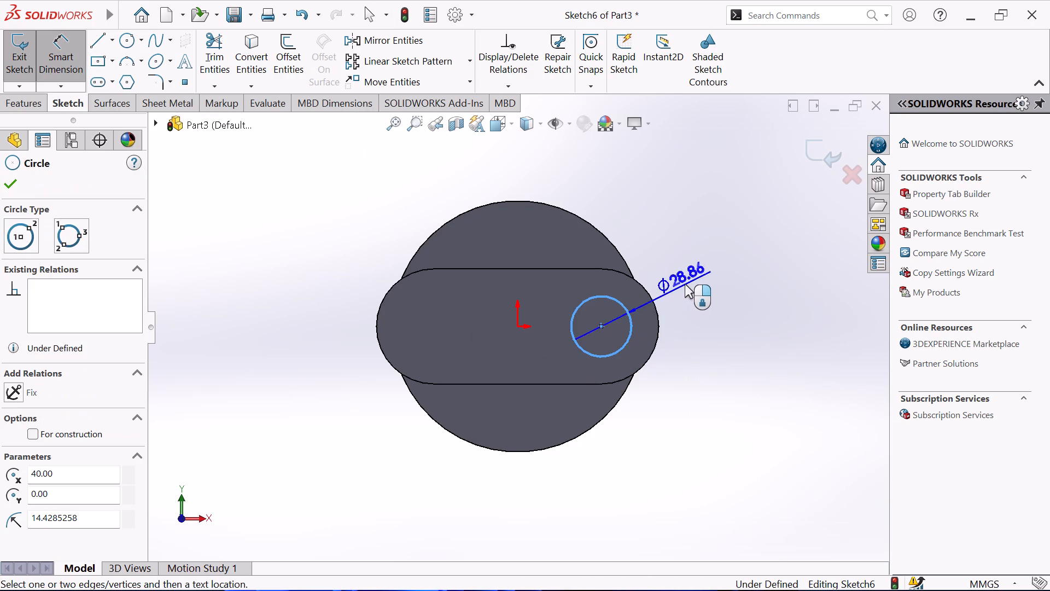
click(689, 279)
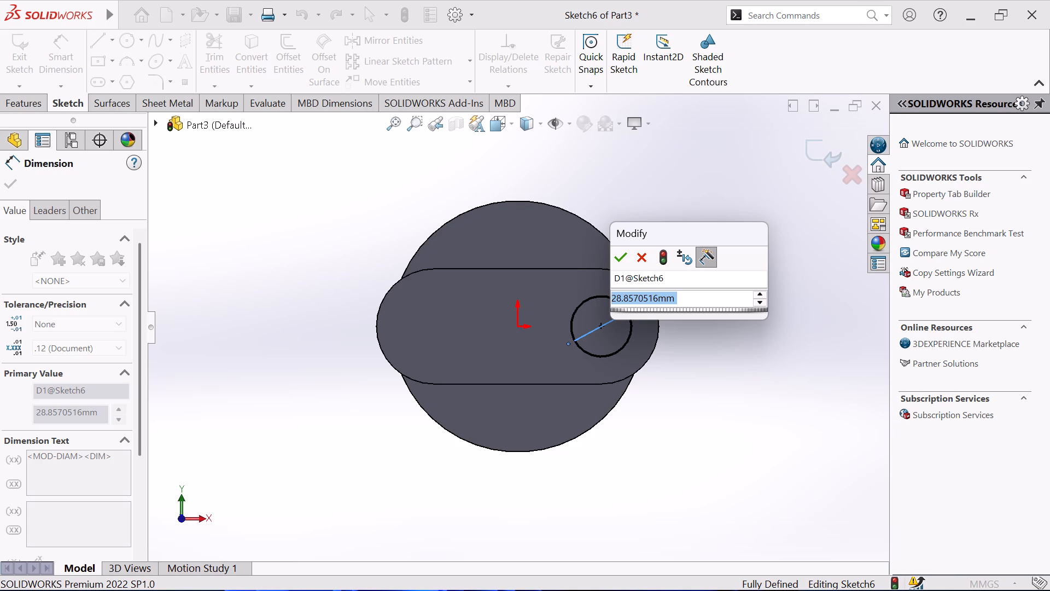
text(45)
key(Return)
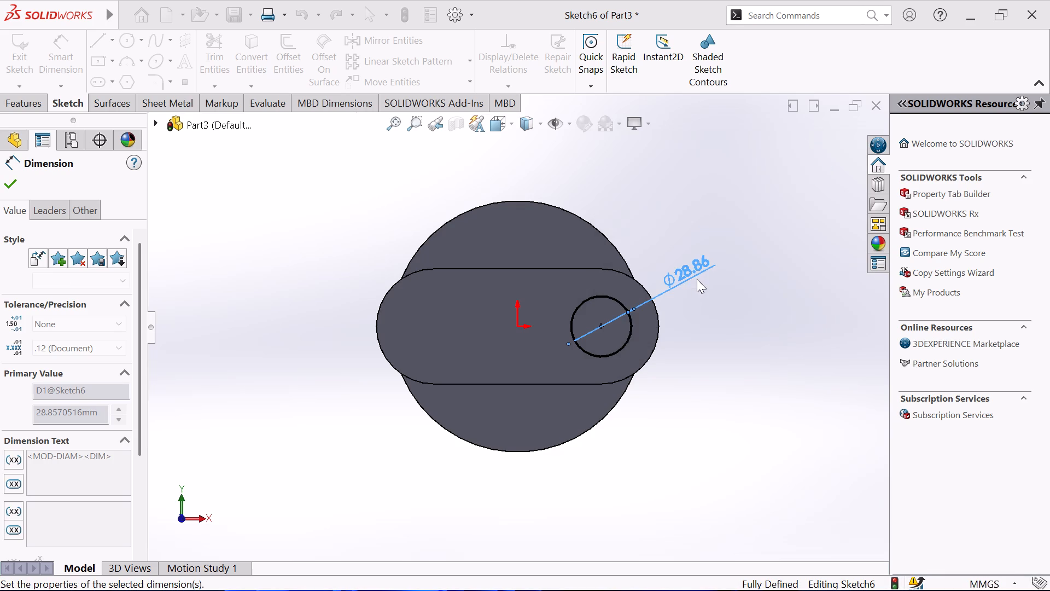
right_click(749, 302)
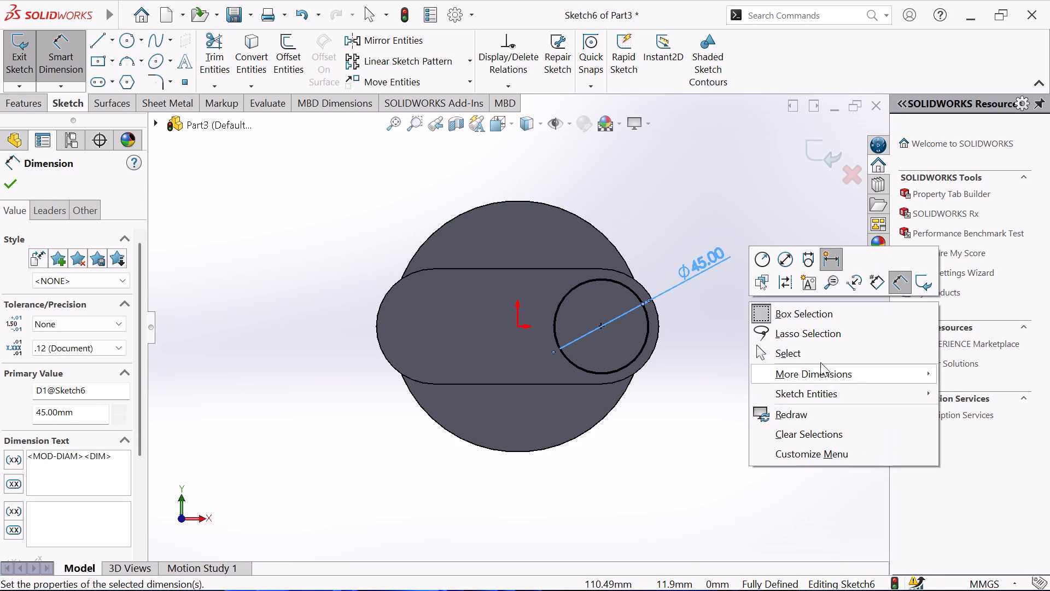
click(819, 358)
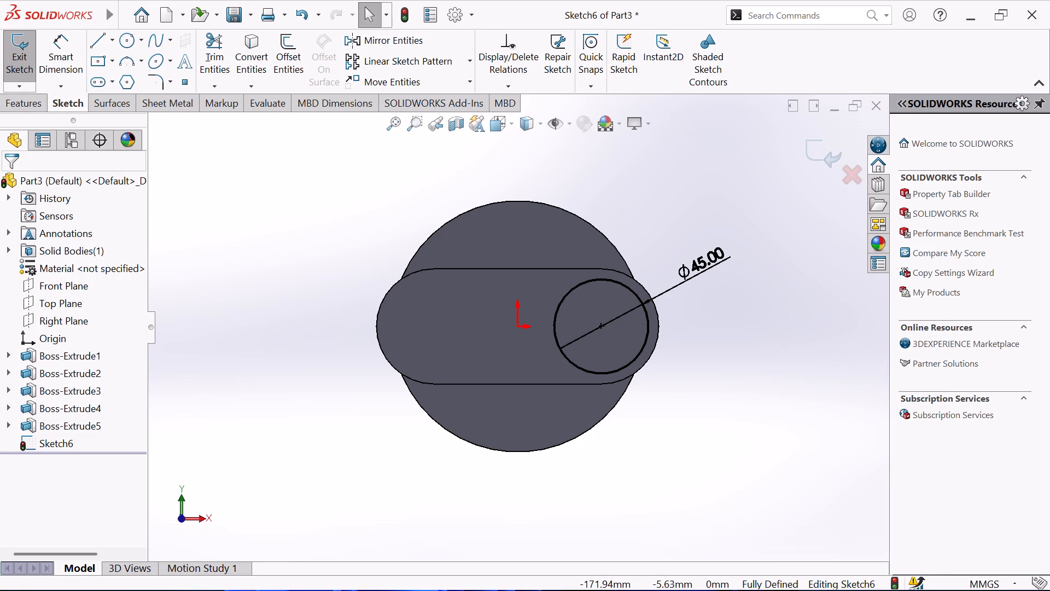
Extrude the 45 mm circle as a merged boss with a blind depth of 35 mm from the sketch plane.
click(26, 105)
click(13, 56)
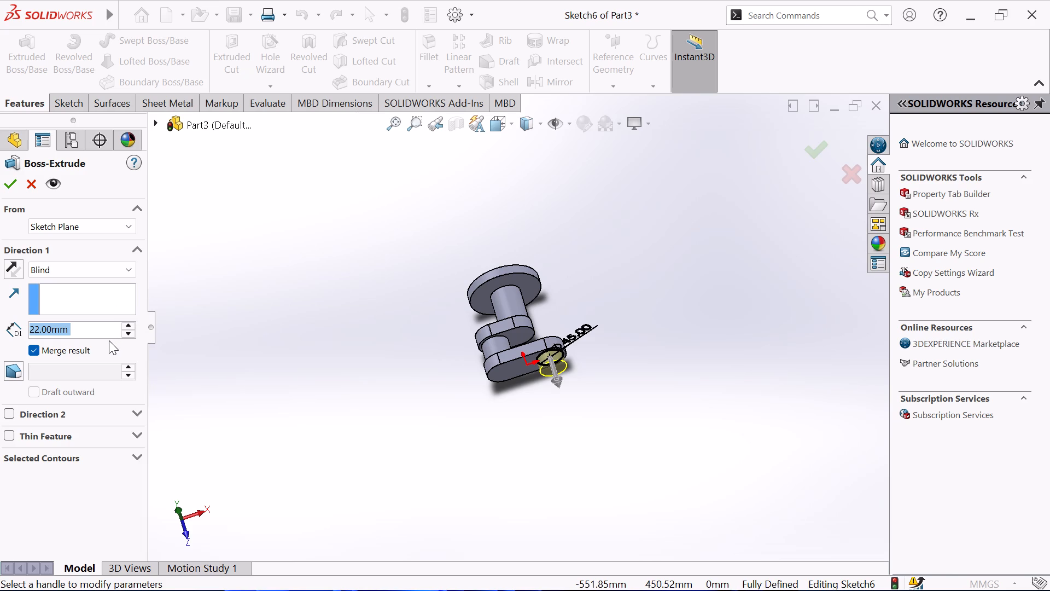
text(35)
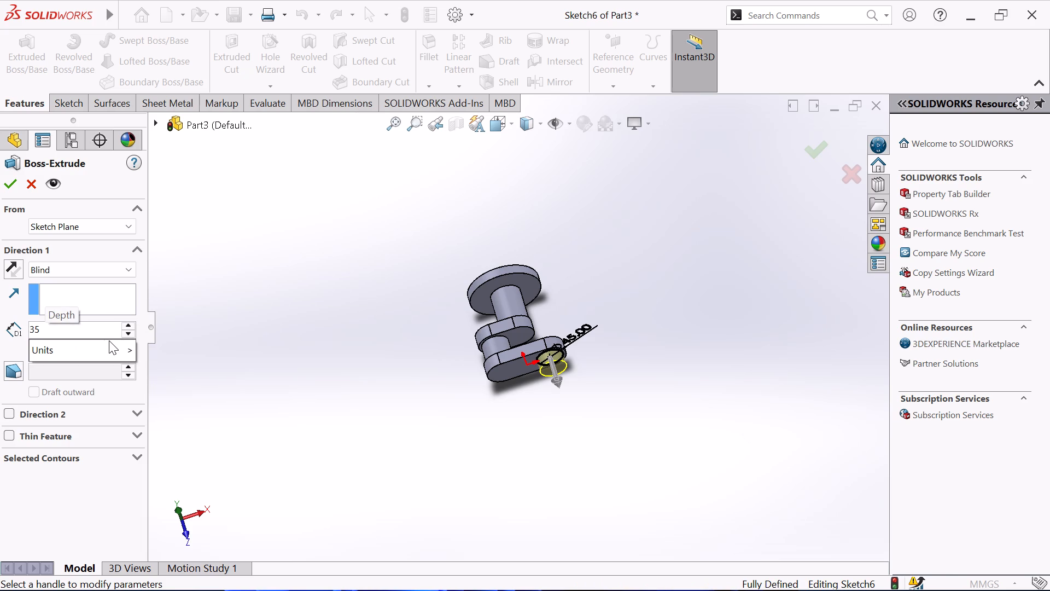
key(Return)
click(7, 184)
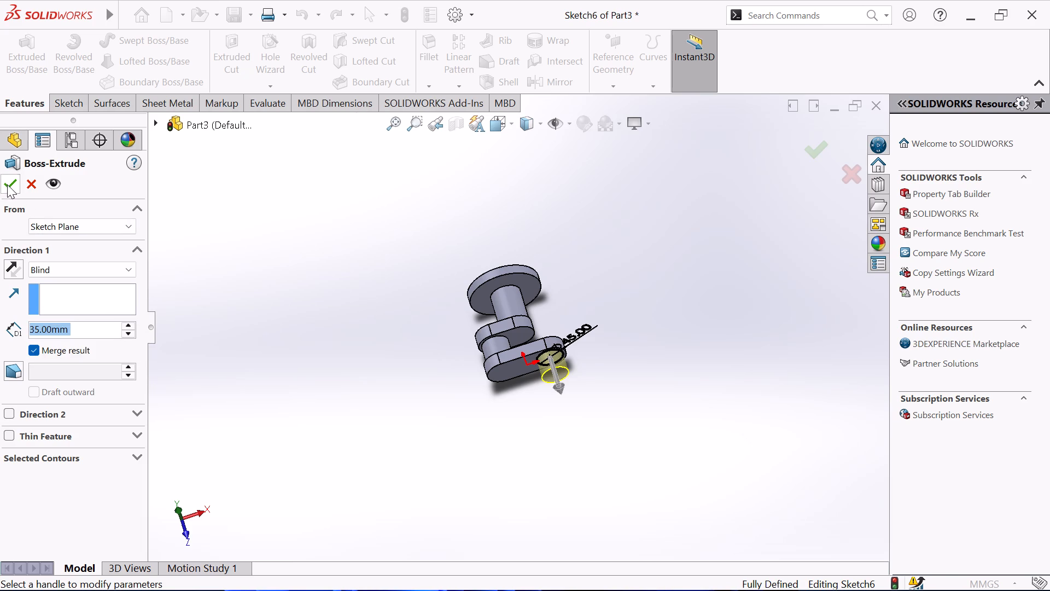
click(302, 302)
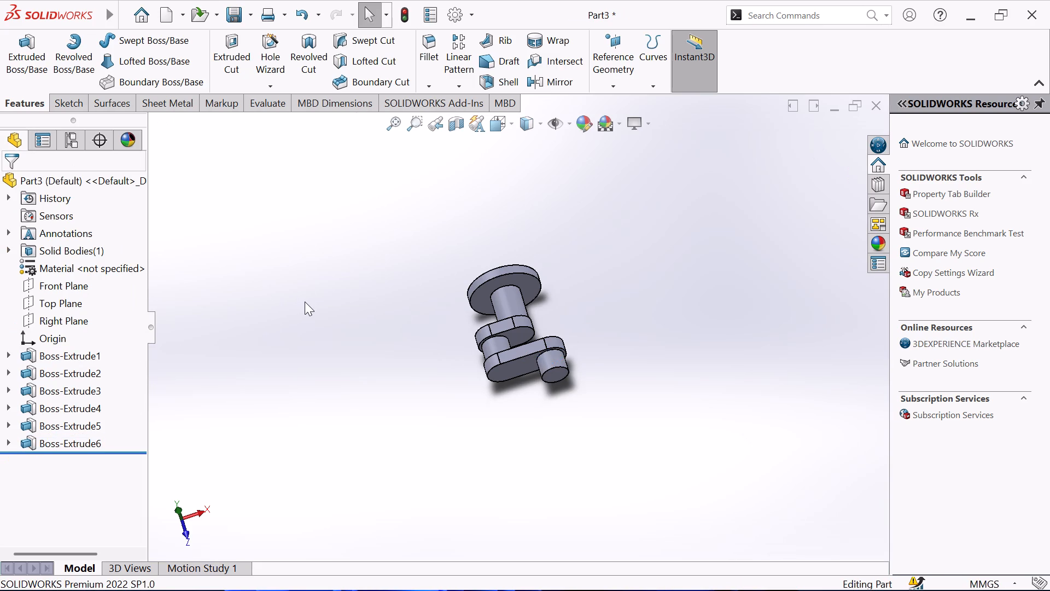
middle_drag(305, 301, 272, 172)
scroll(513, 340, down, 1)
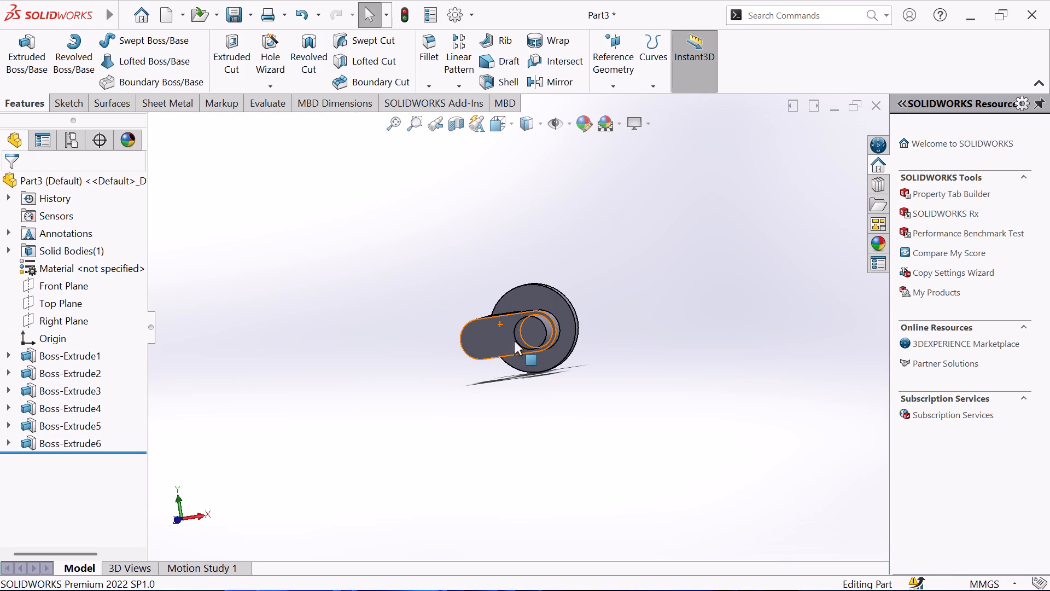
On the end face of the second 45 mm crankpin, sketch a horizontal straight slot about 65 mm between centres and 33 mm wide, starting at the pin's centre.
click(538, 337)
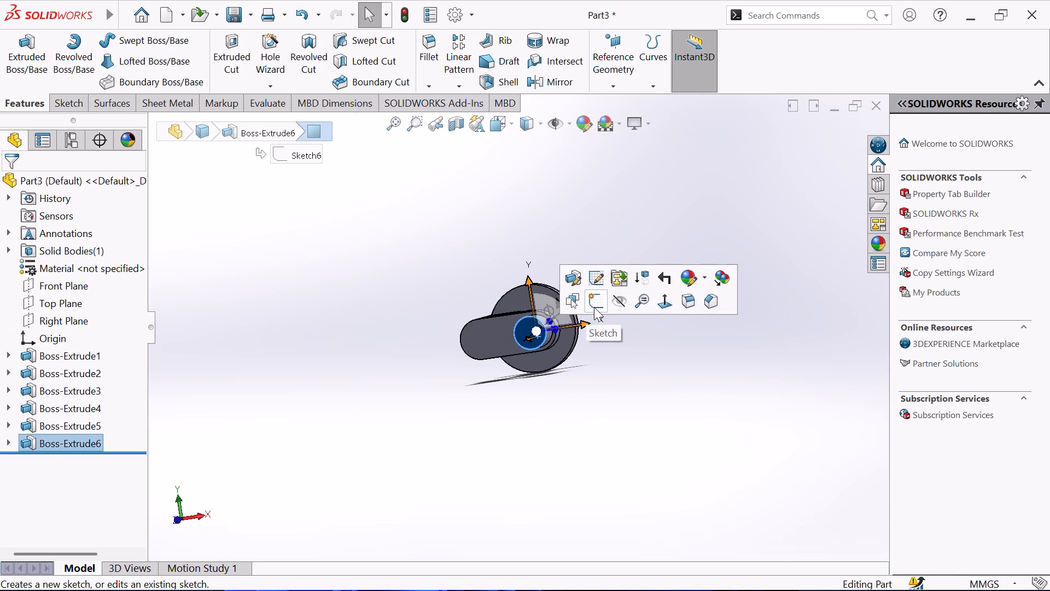
click(594, 307)
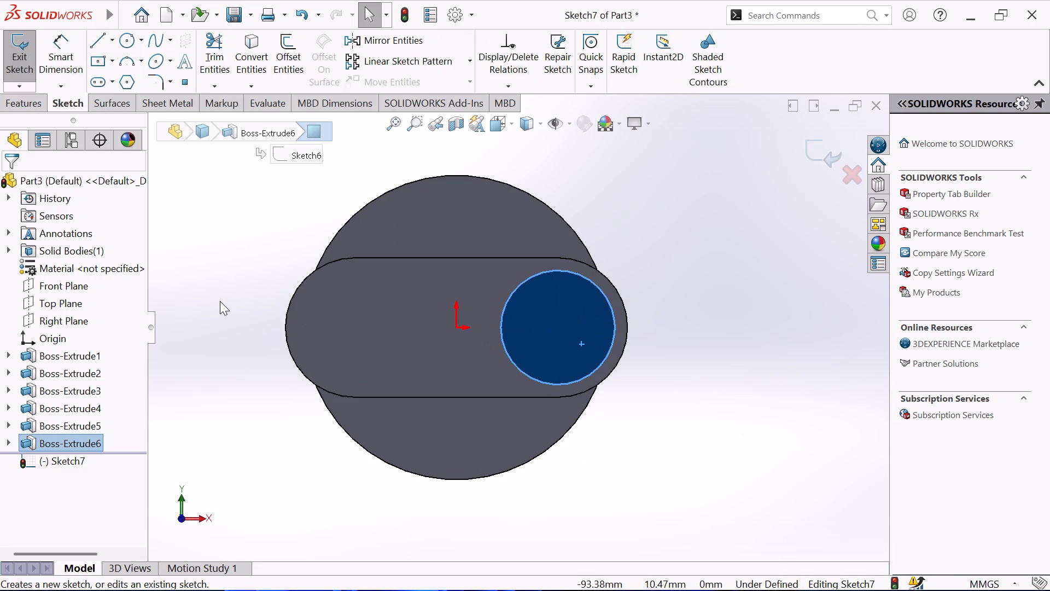
click(220, 301)
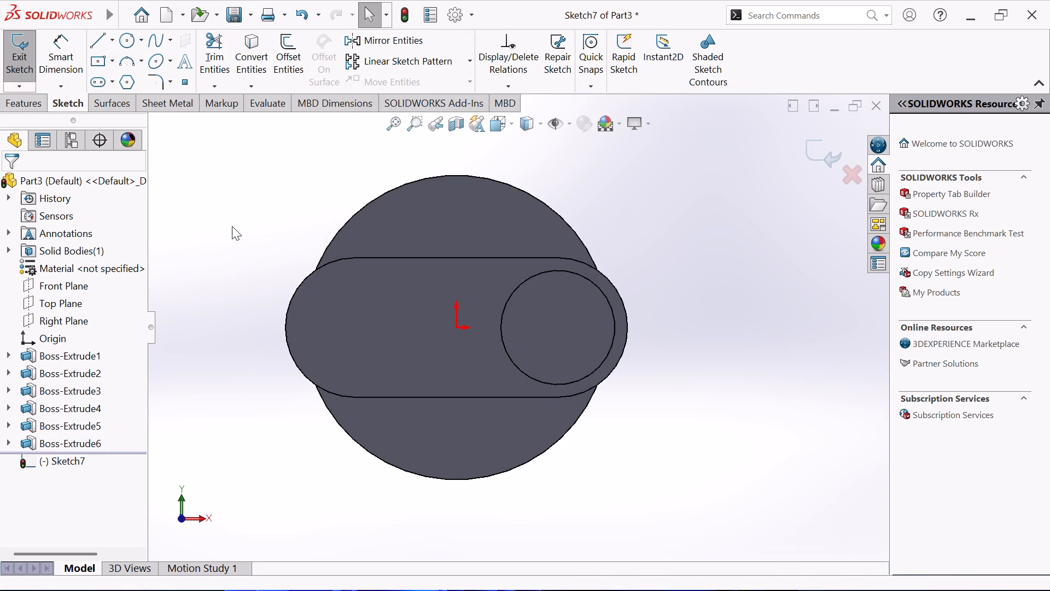
click(96, 81)
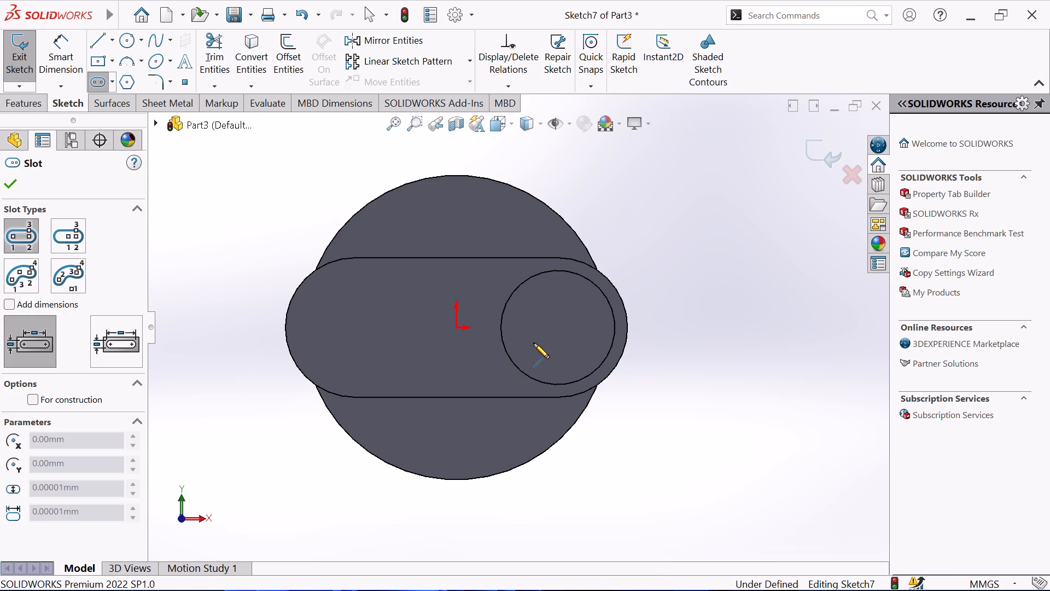
click(557, 327)
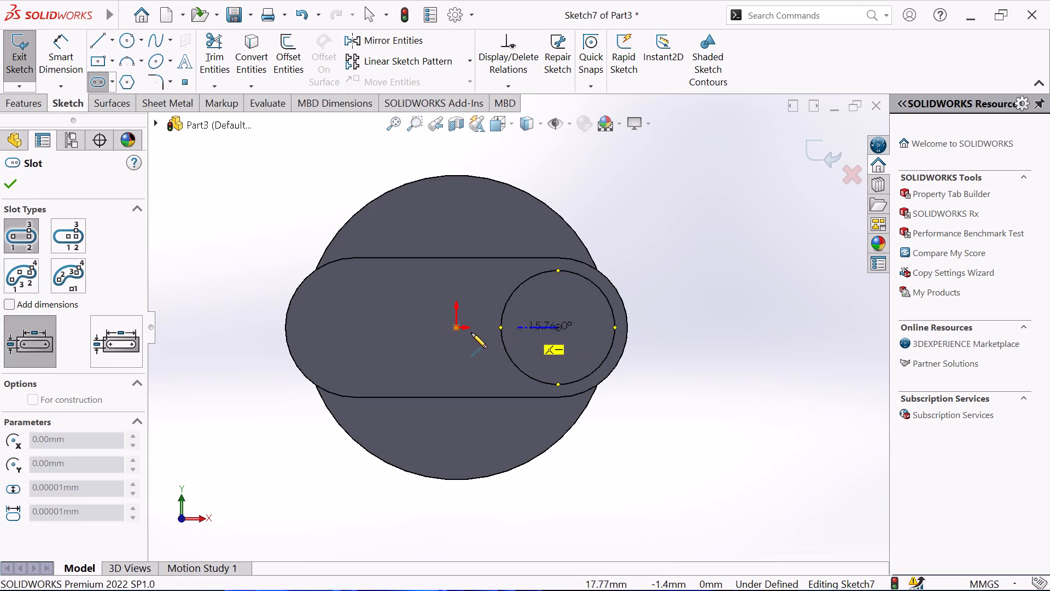
click(393, 325)
click(405, 285)
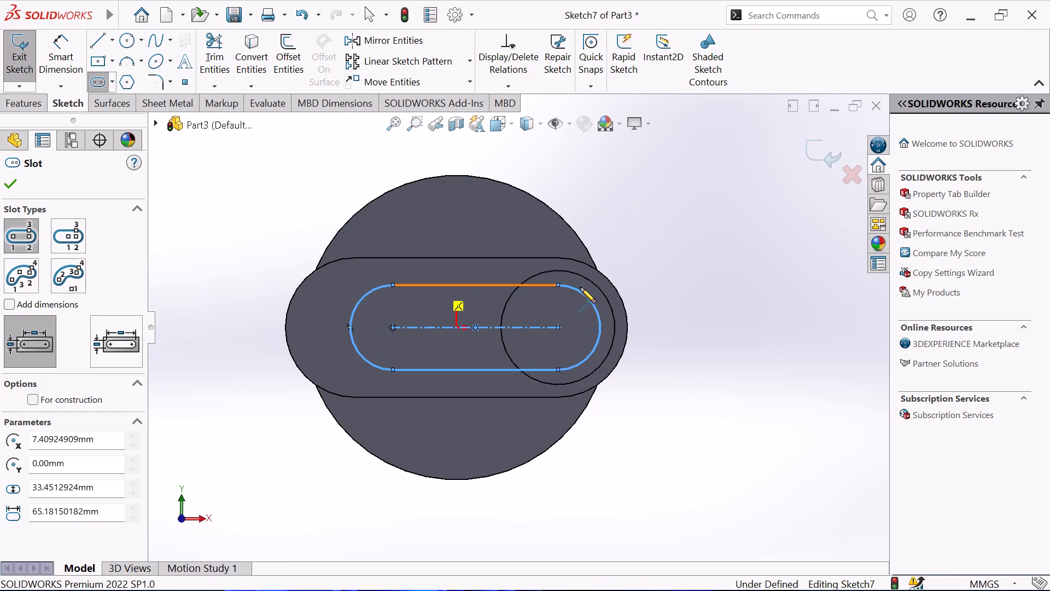
right_click(670, 260)
click(695, 275)
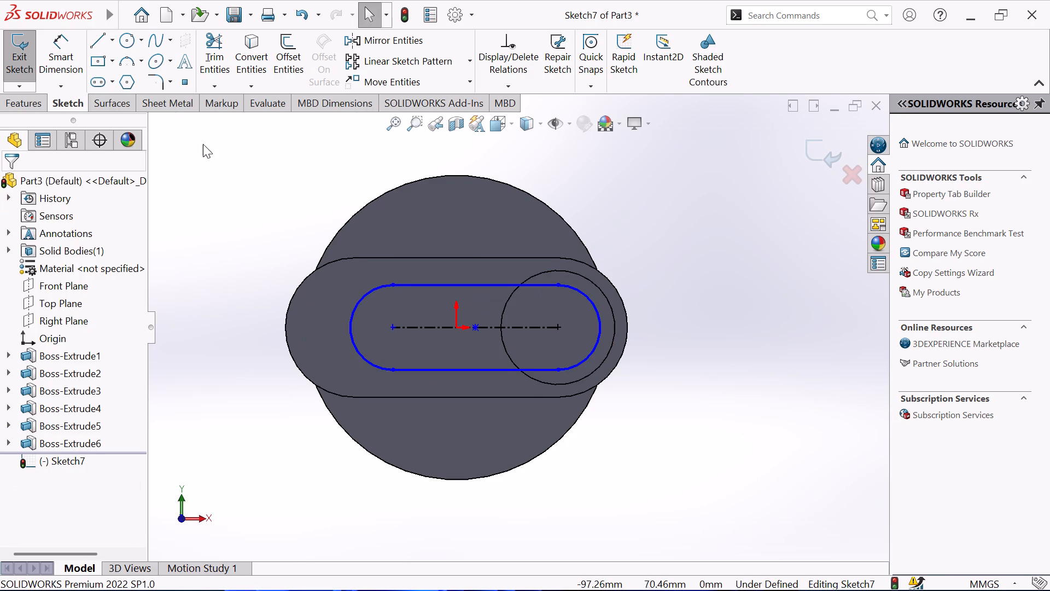
Dimension the slot's centre-to-centre distance as 40 mm.
click(62, 55)
click(411, 327)
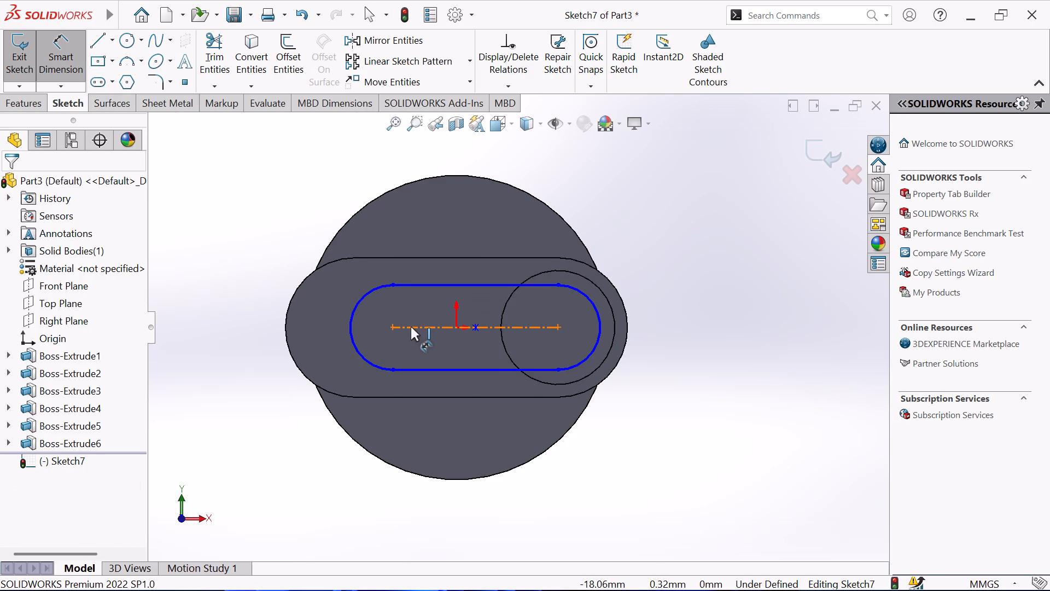
click(480, 433)
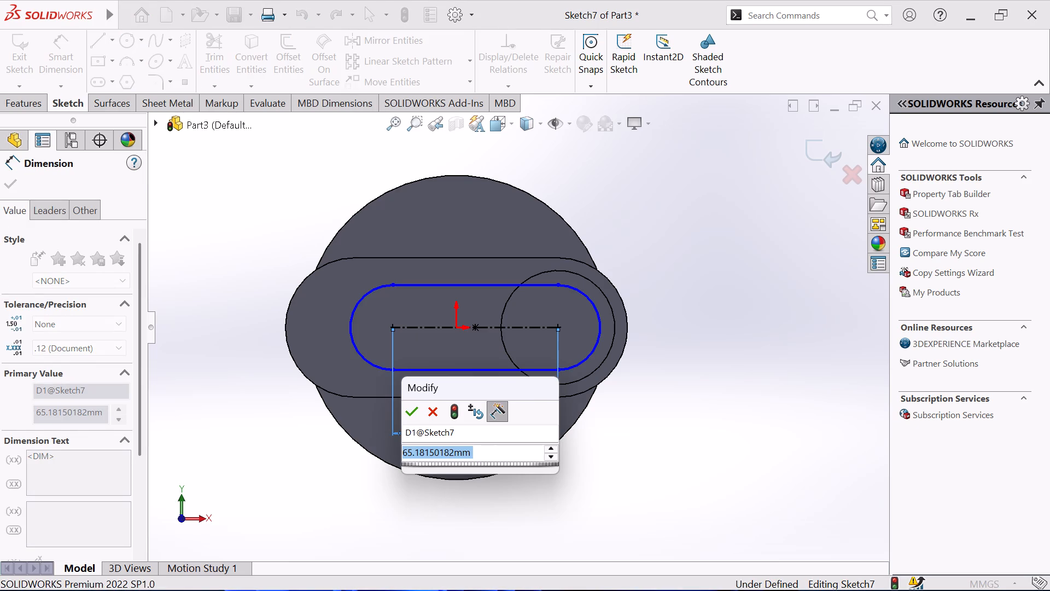
text(40)
key(Return)
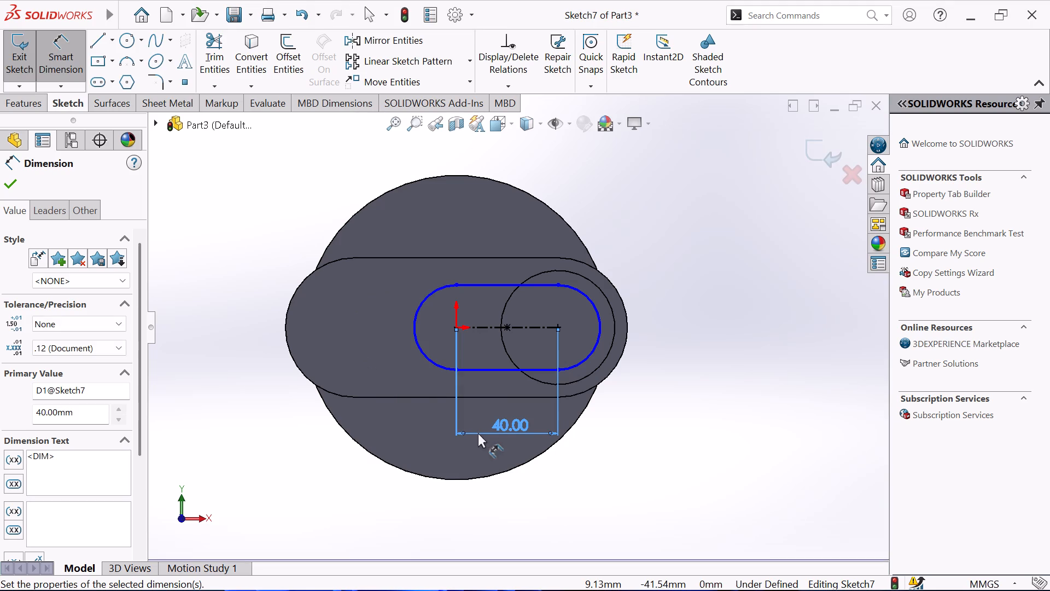
Dimension the slot's end arc with a radius of 27.5 mm.
click(430, 352)
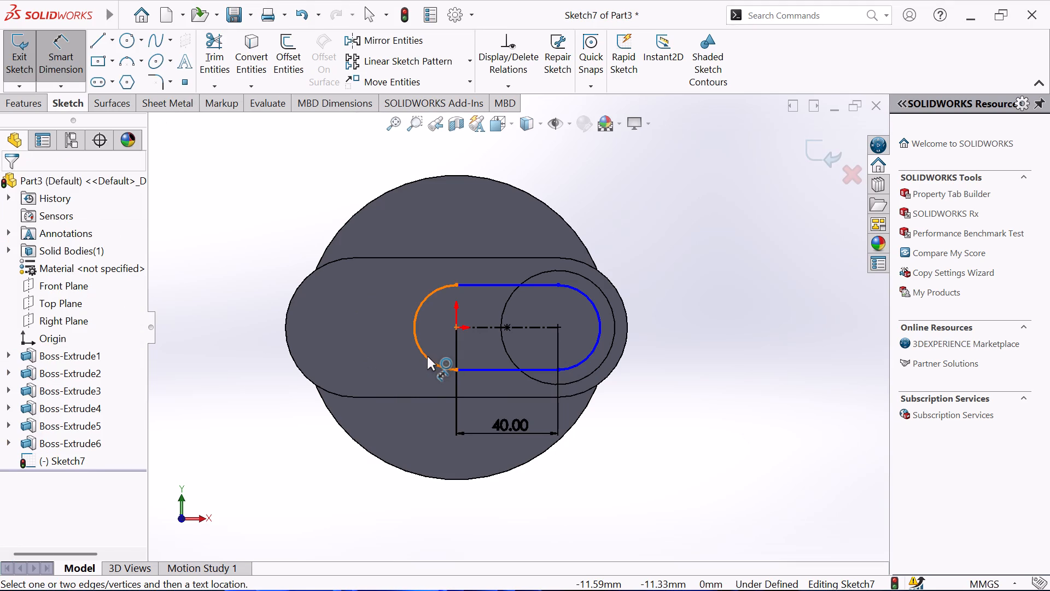
click(427, 356)
click(365, 366)
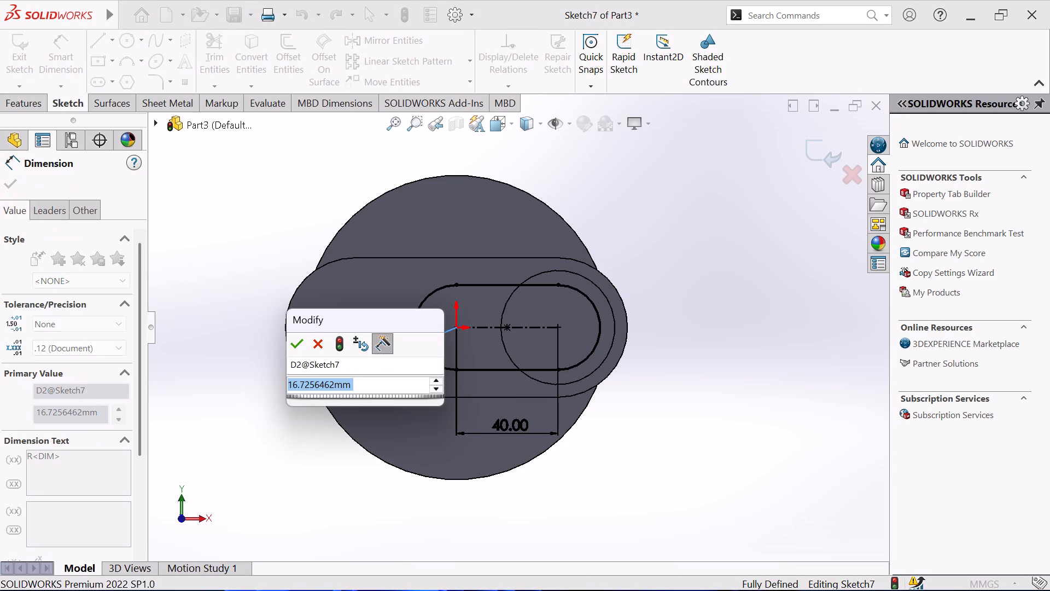
key(2)
text(7.)
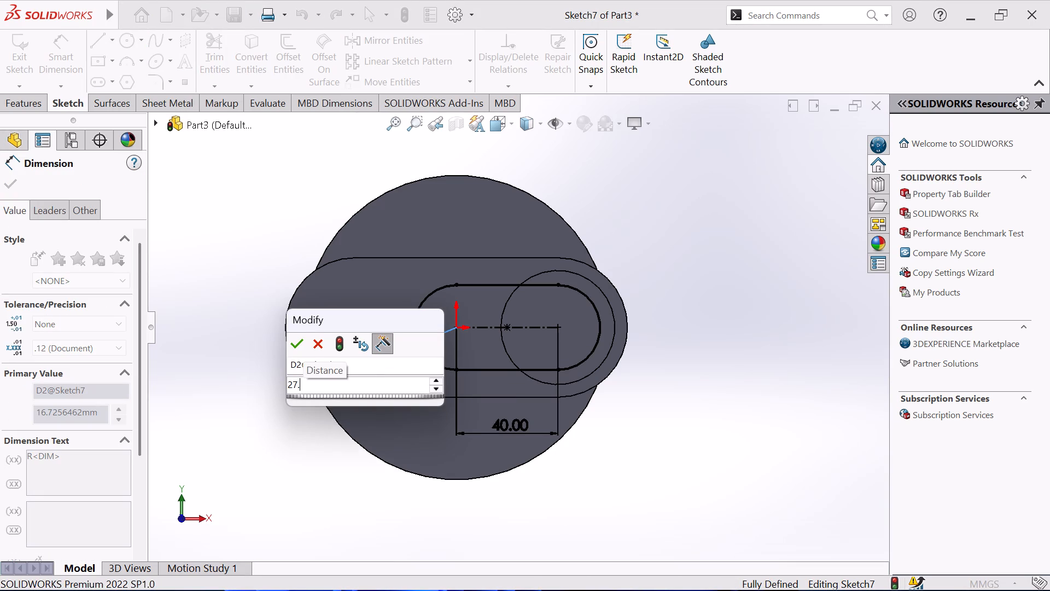
key(5)
key(Return)
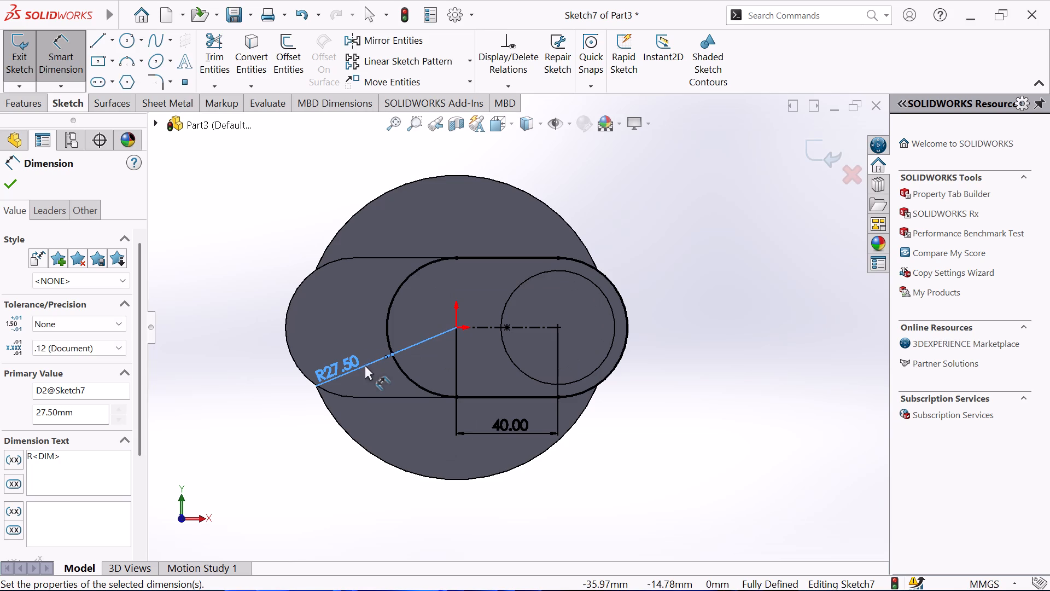
right_click(637, 219)
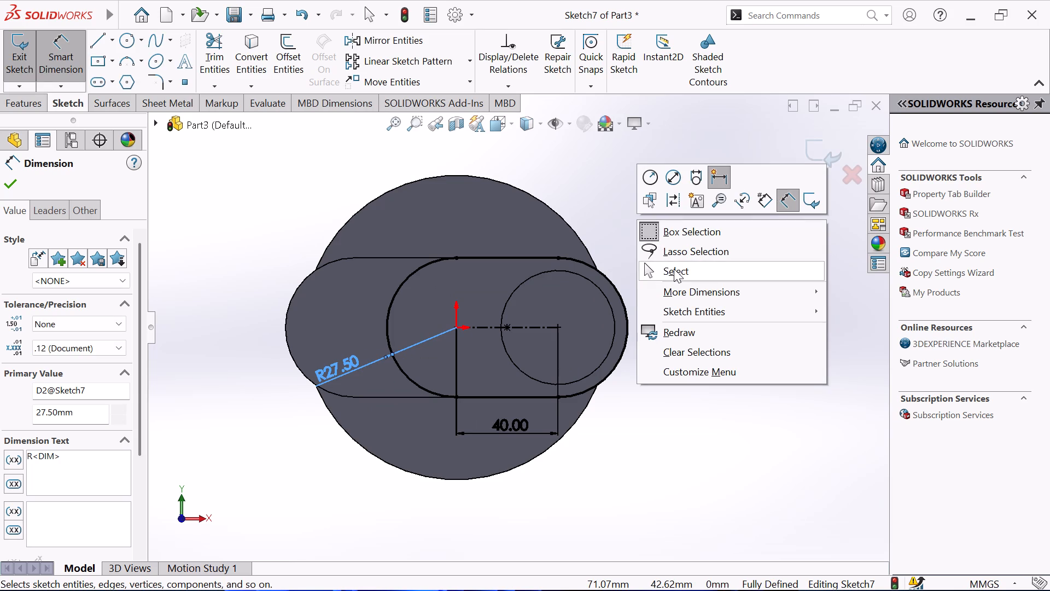
click(674, 269)
Extrude the slot profile as a merged web with a blind depth of 22 mm from the sketch plane.
click(22, 115)
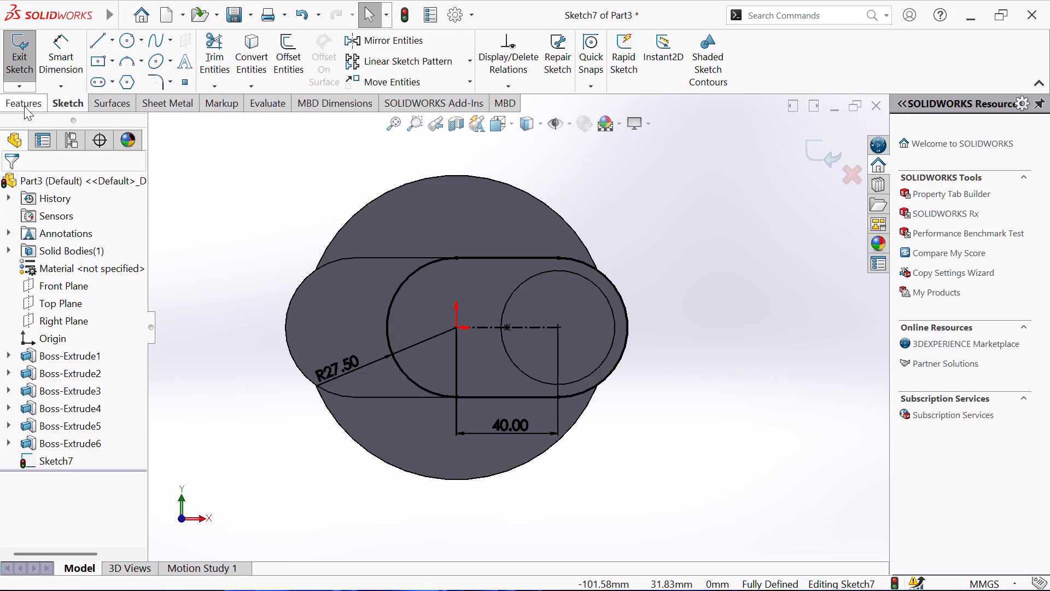
click(24, 106)
click(27, 64)
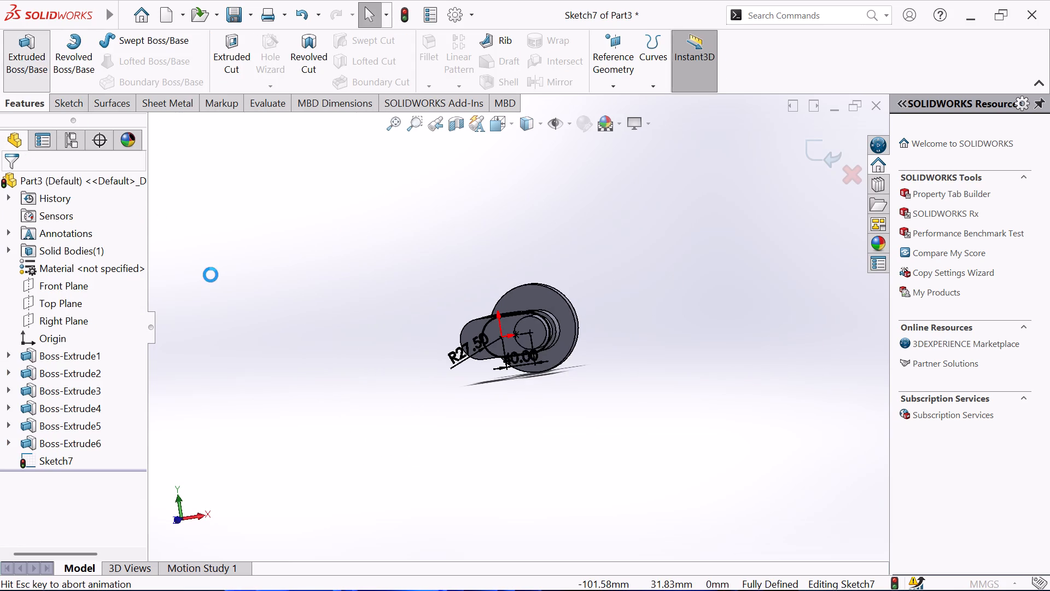
scroll(261, 252, down, 1)
middle_drag(262, 253, 275, 341)
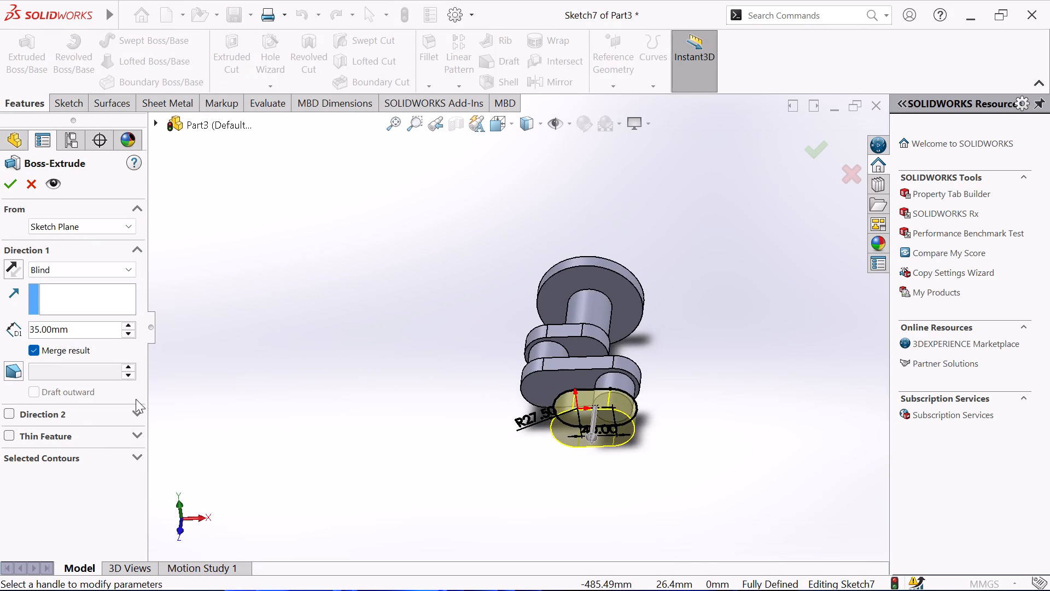
double_click(90, 334)
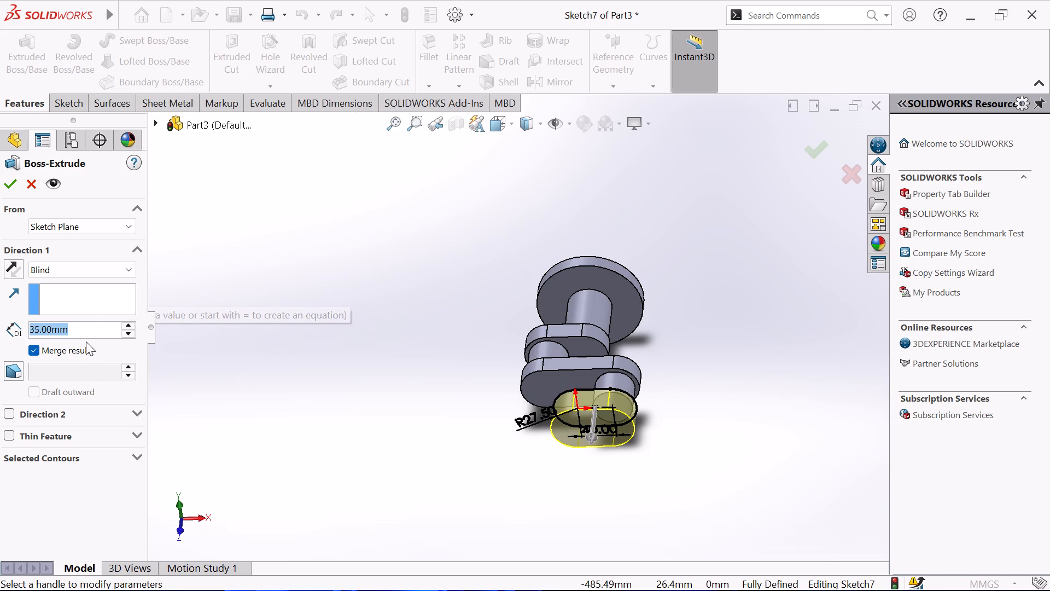
text(22)
key(Return)
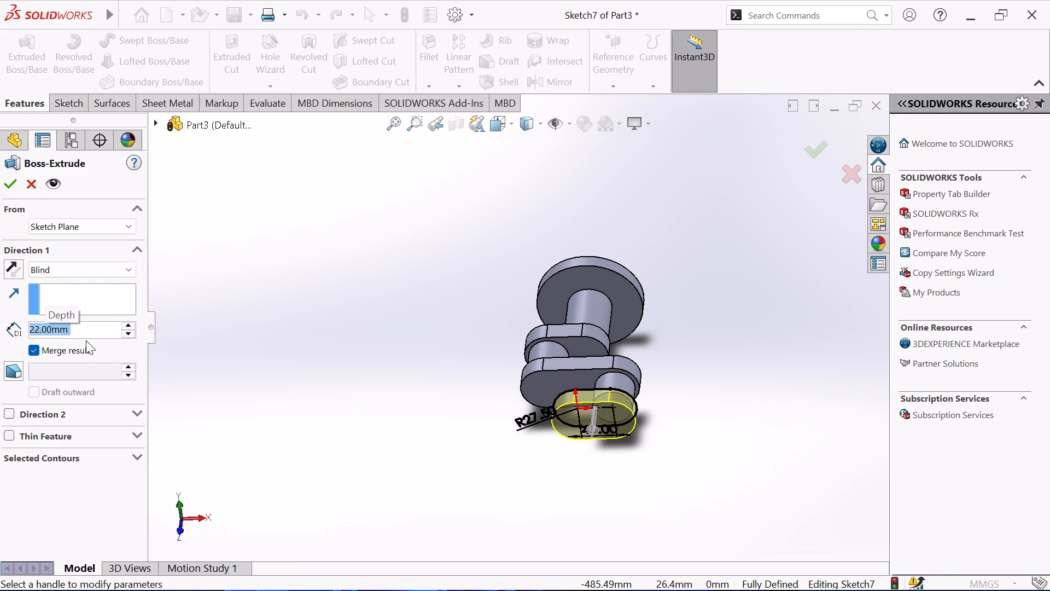
click(11, 189)
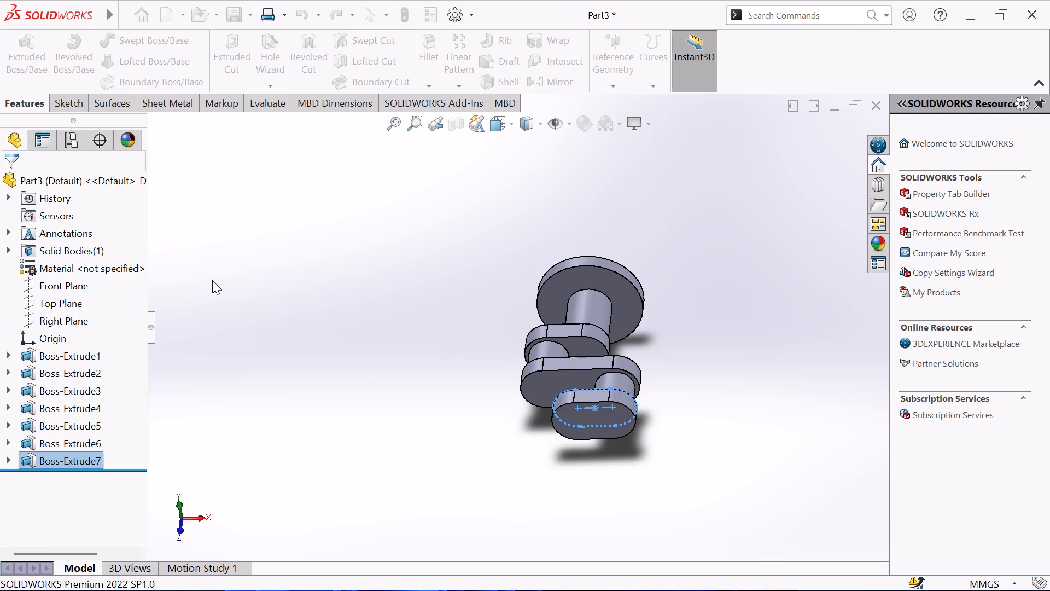
click(217, 285)
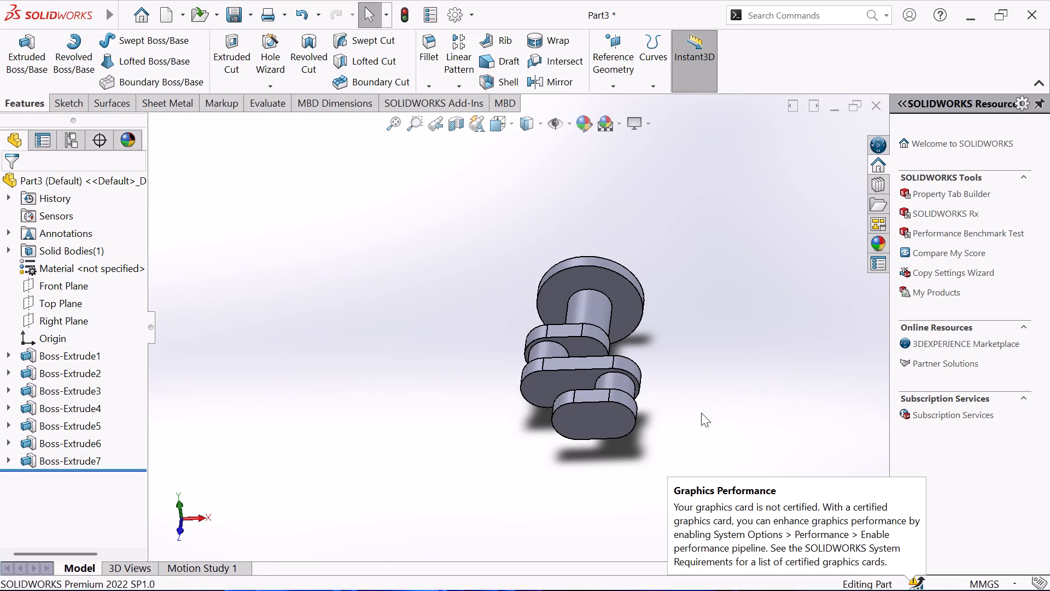
On the outer flat face of the new slot-shaped web, sketch a circle of about 23.3 mm radius centred on the origin.
scroll(701, 413, down, 1)
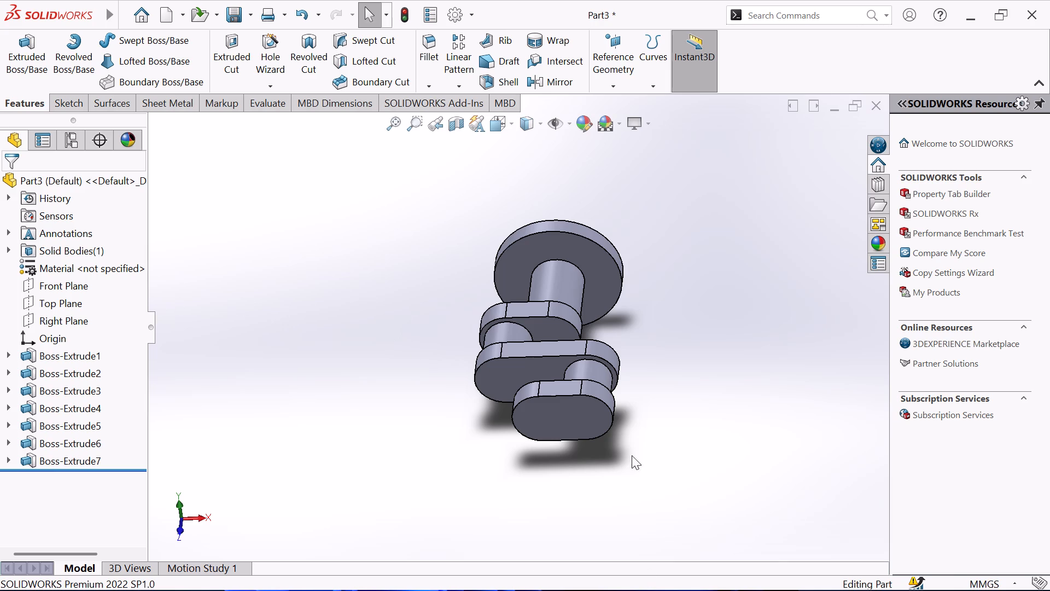
click(556, 414)
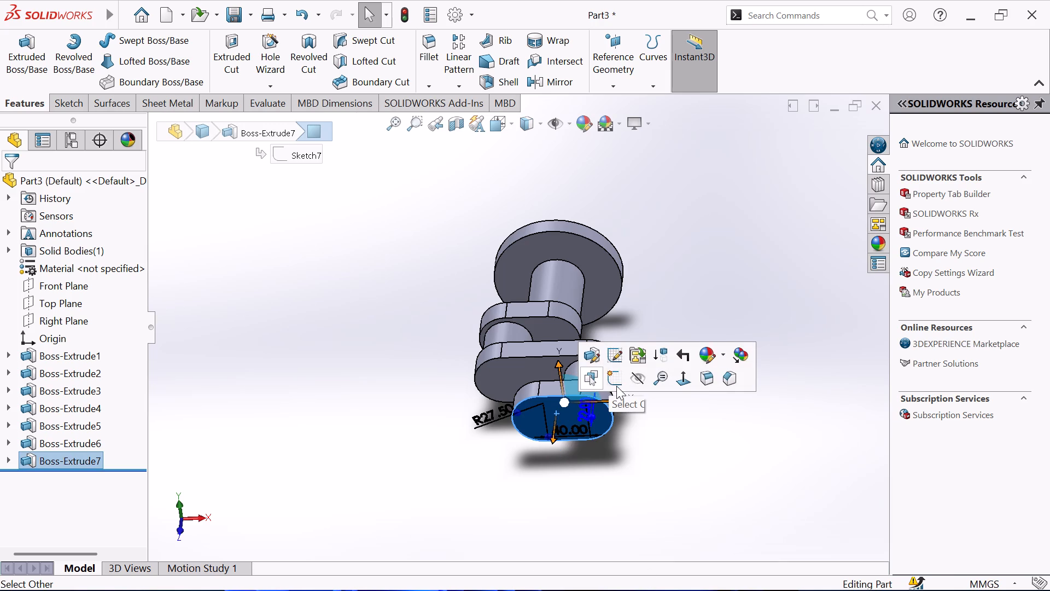
click(616, 386)
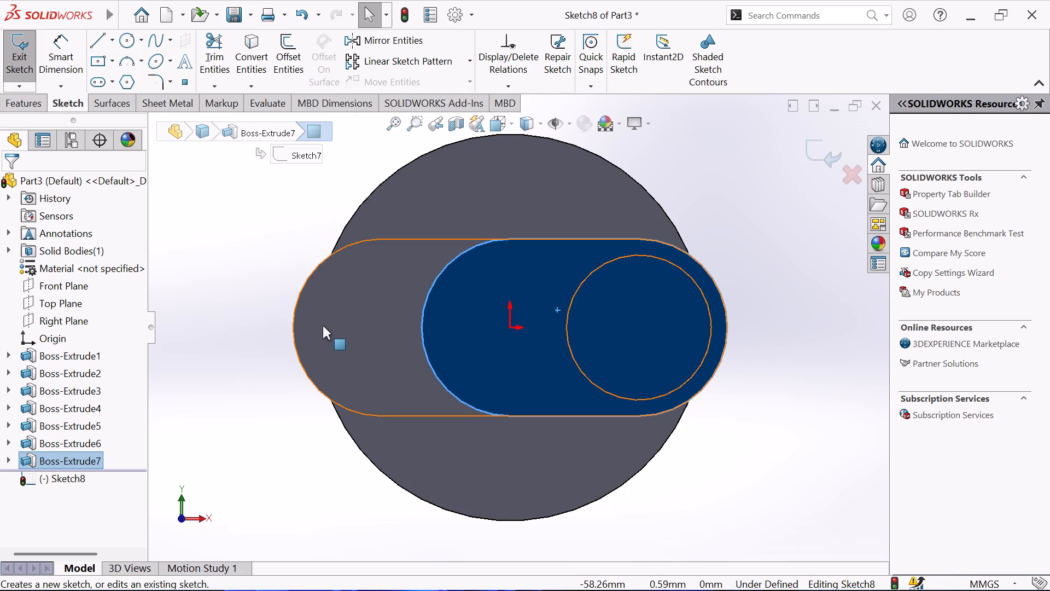
scroll(323, 325, up, 2)
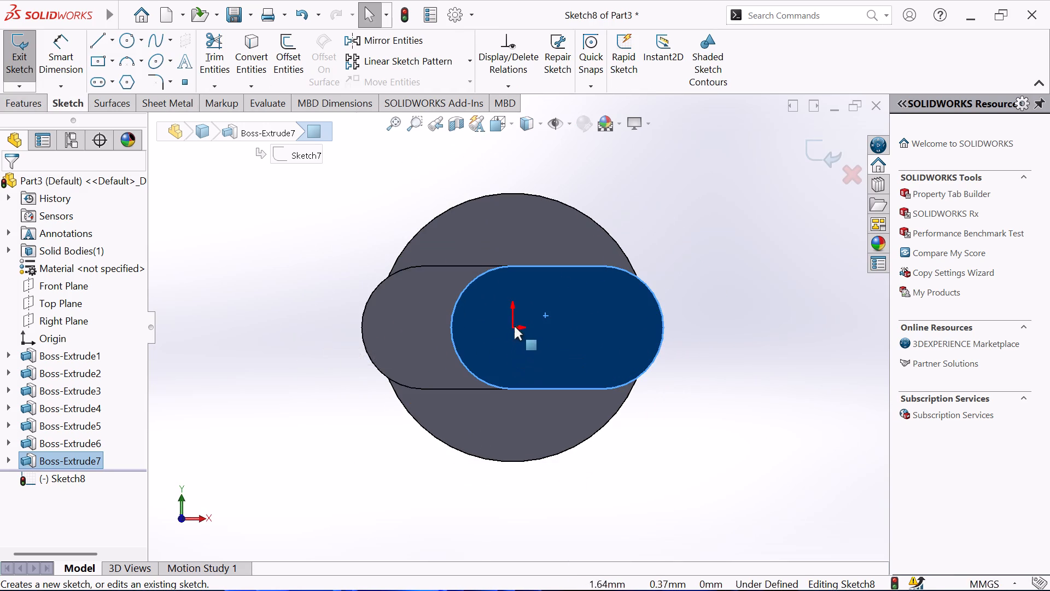
click(128, 36)
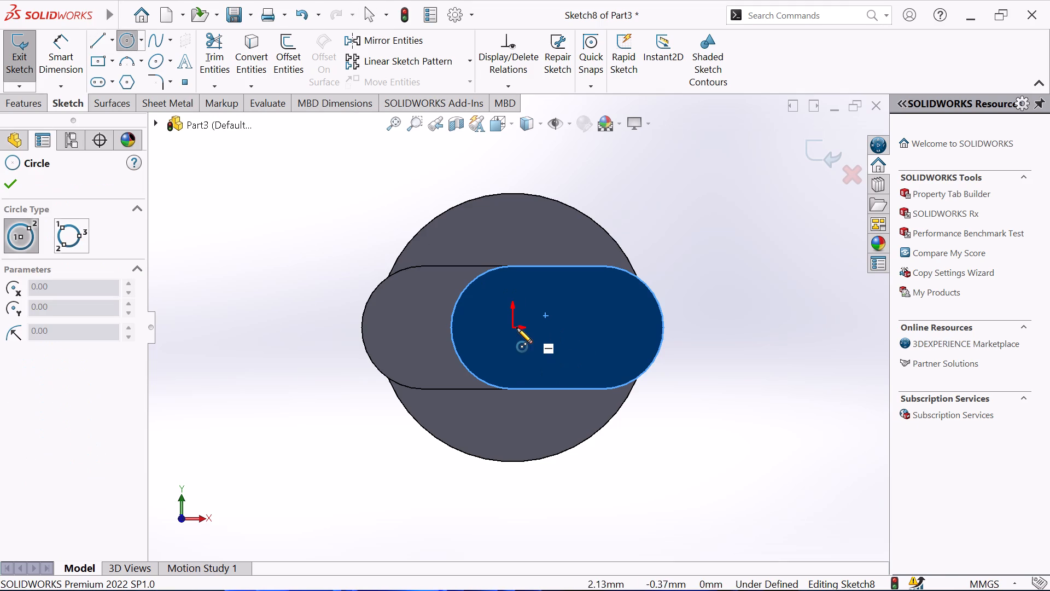
click(515, 328)
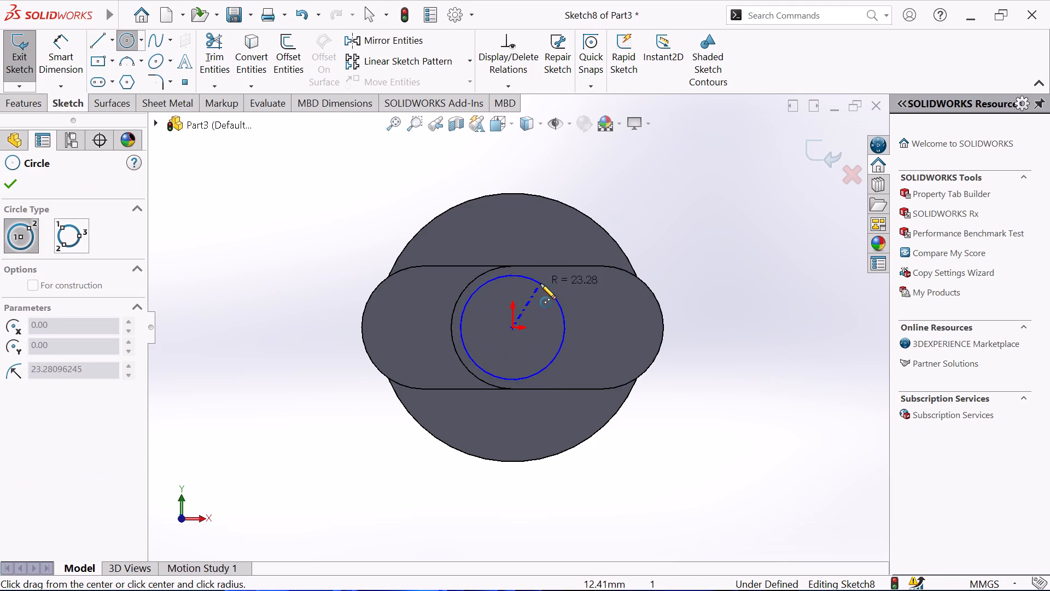
click(540, 283)
right_click(365, 223)
click(428, 240)
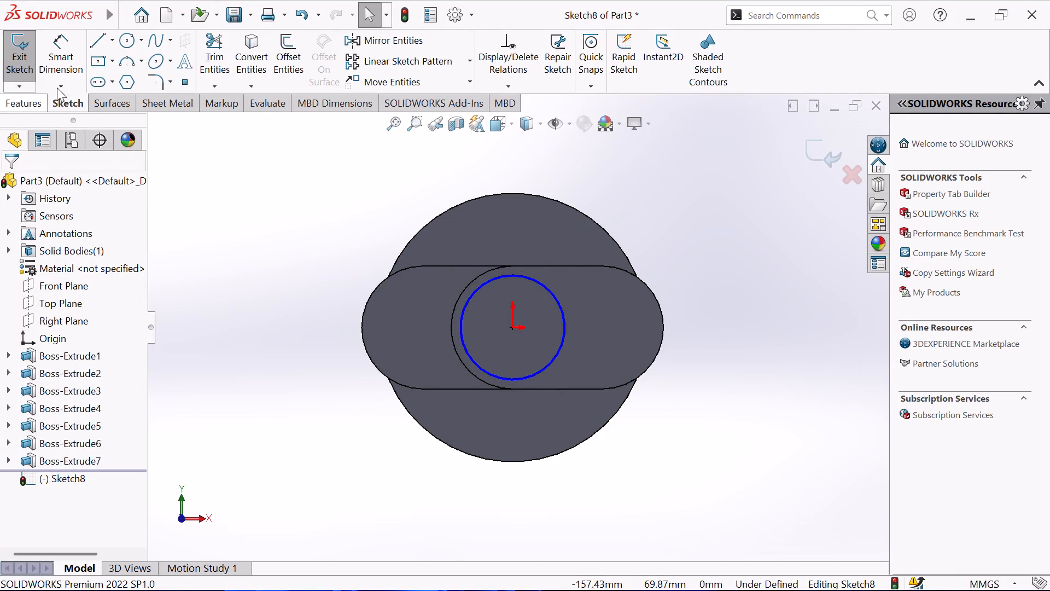
Dimension the circle with a diameter of 50 mm.
click(45, 50)
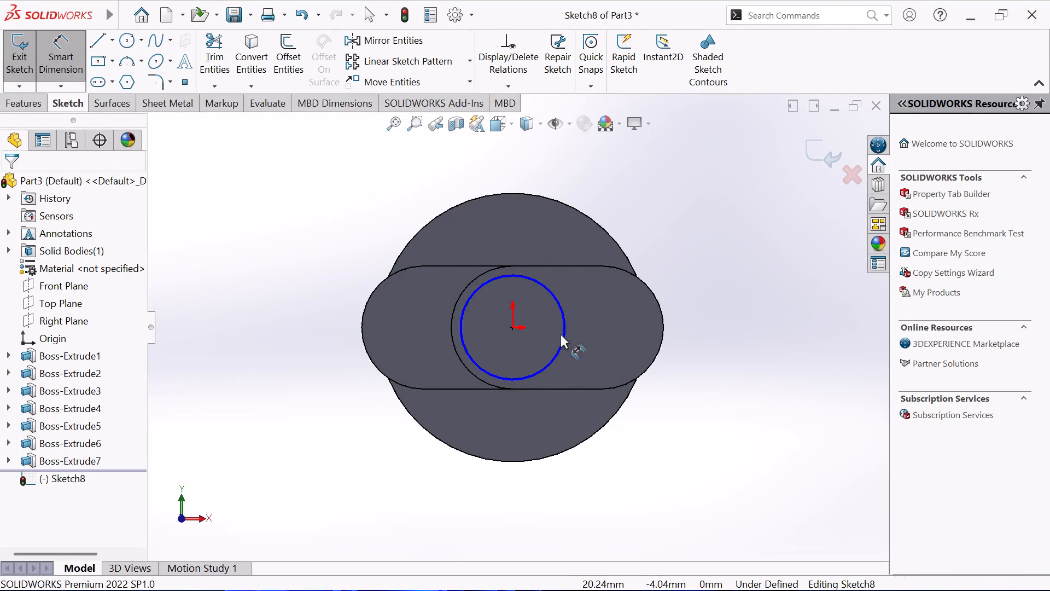
click(563, 332)
click(679, 300)
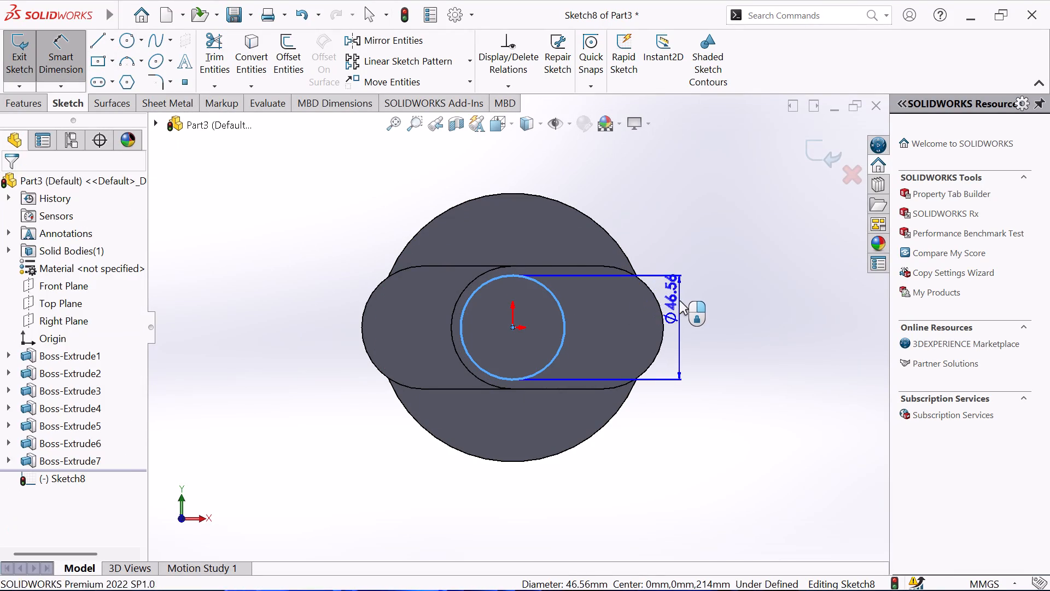
text(50)
key(Return)
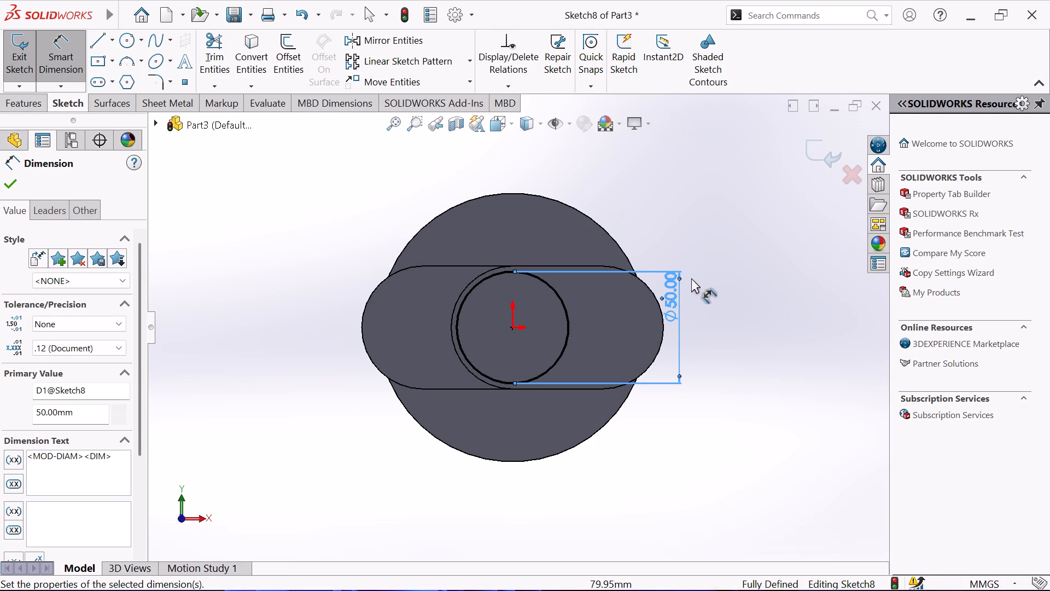
right_click(699, 245)
click(749, 293)
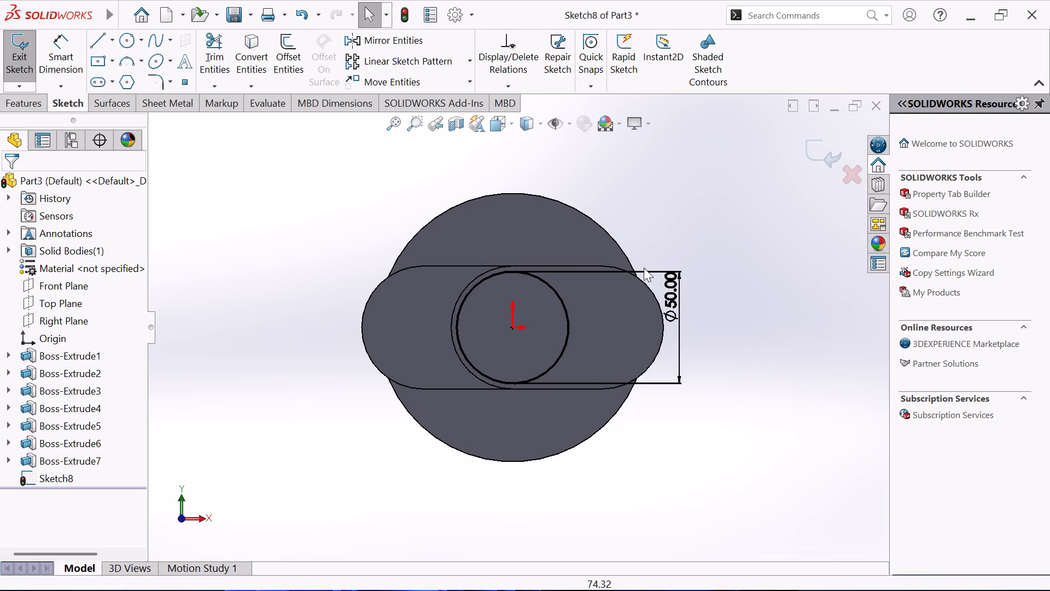
Extrude the 50 mm circle as a merged journal with a blind depth of 45 mm from the sketch plane.
click(18, 102)
click(20, 59)
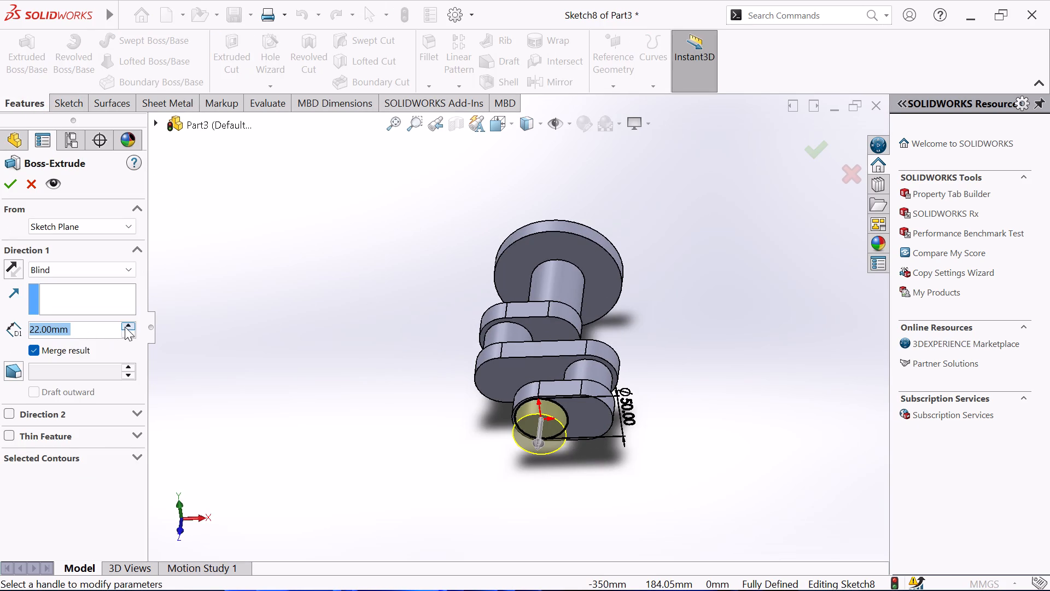
click(127, 327)
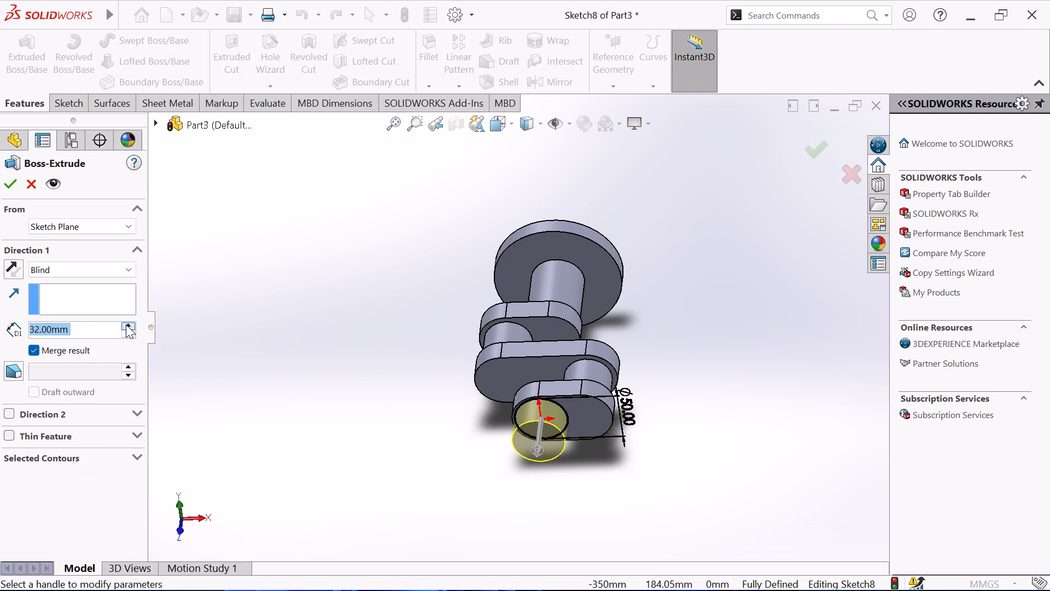
click(126, 325)
click(126, 325)
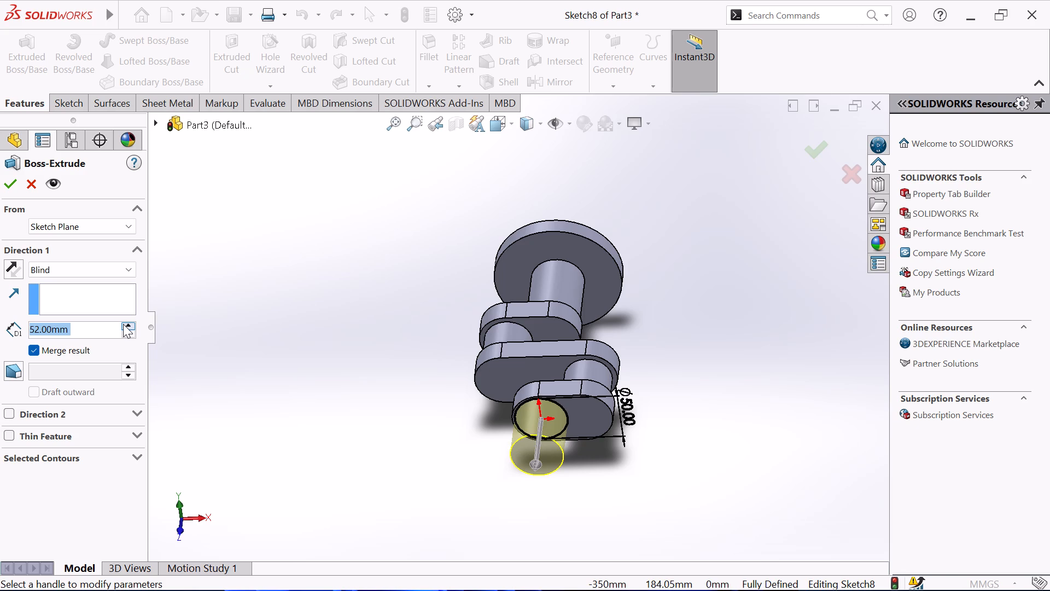
text(45)
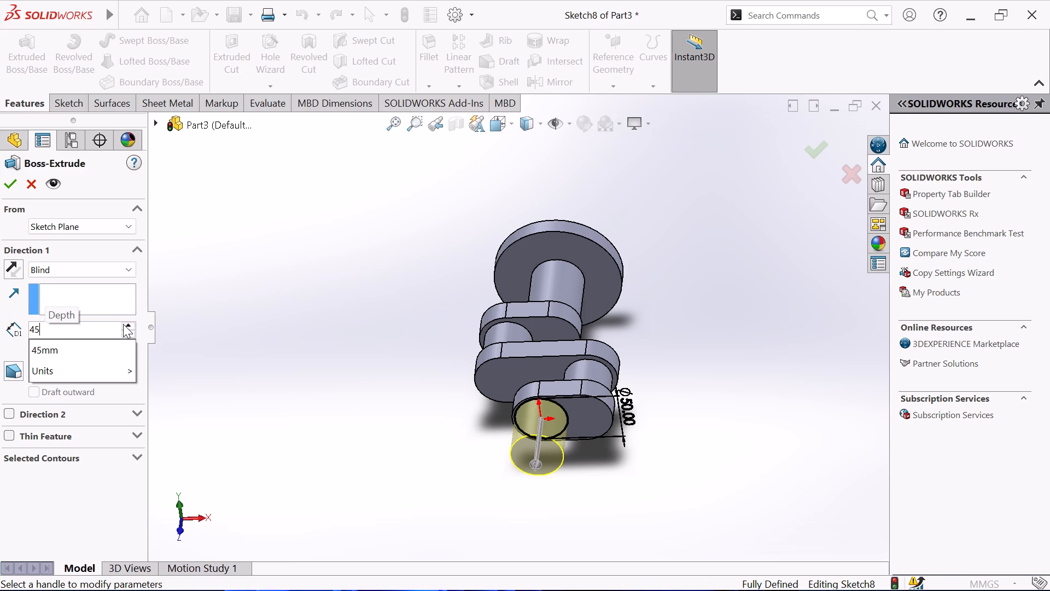
key(Return)
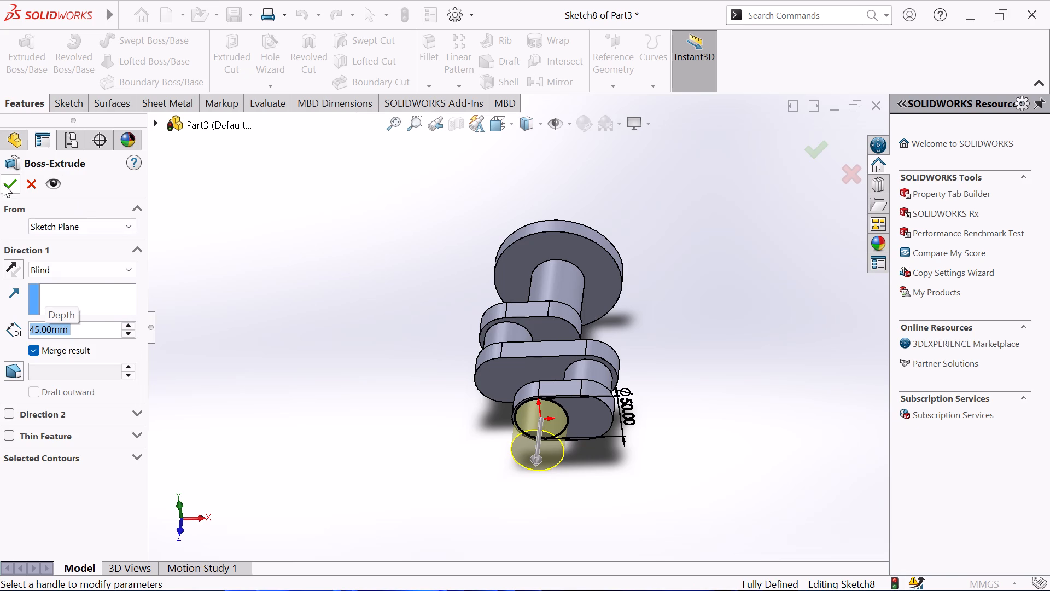
click(6, 186)
click(182, 212)
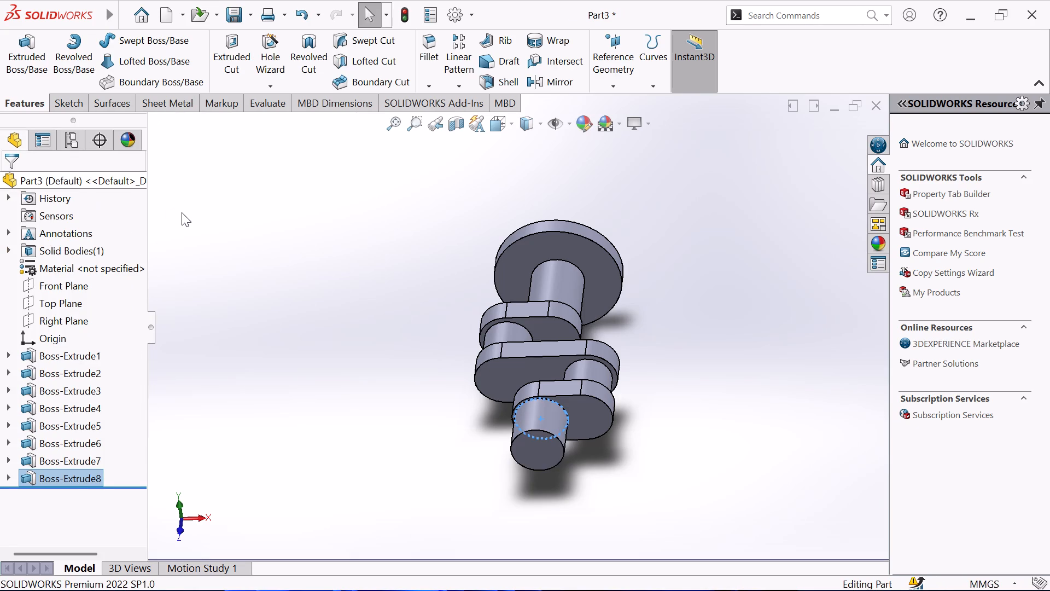
On the new journal's end face, sketch a horizontal straight slot from the origin, about 64.8 mm between centres and 40.2 mm wide.
middle_drag(274, 230, 278, 201)
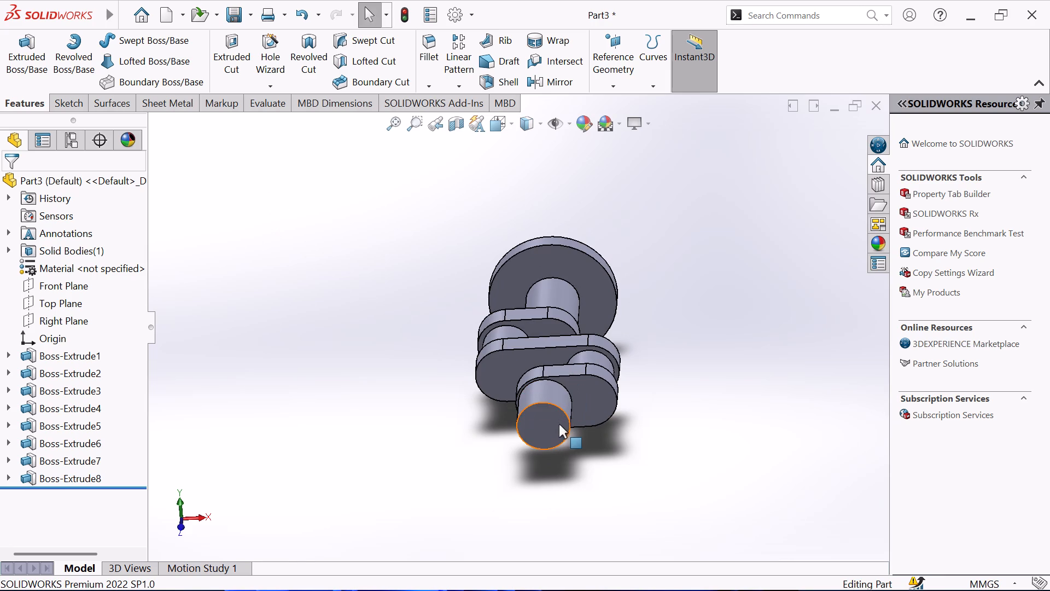
click(554, 424)
click(614, 390)
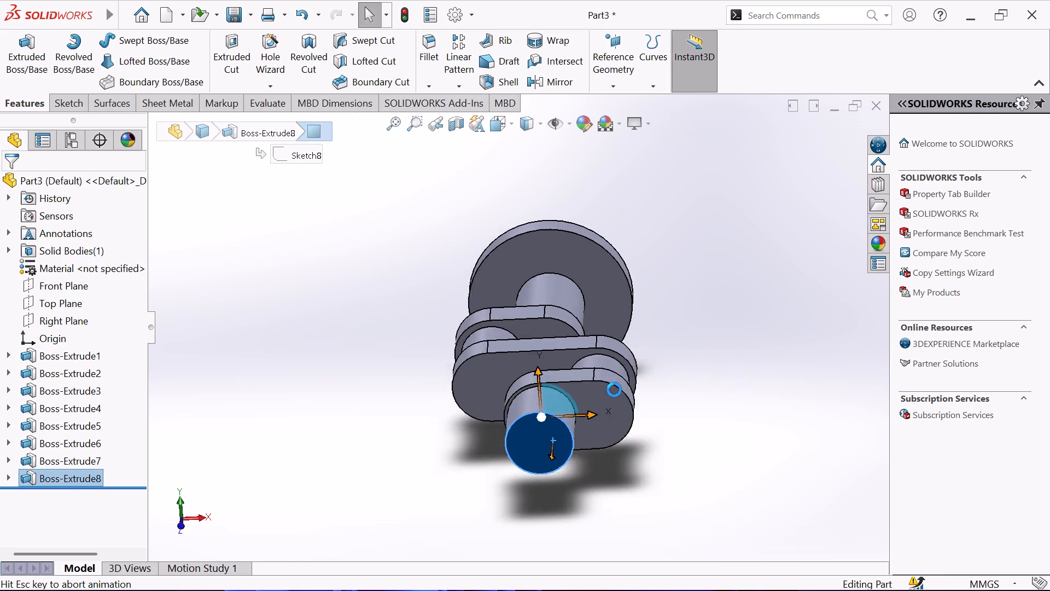
scroll(487, 374, up, 3)
click(310, 314)
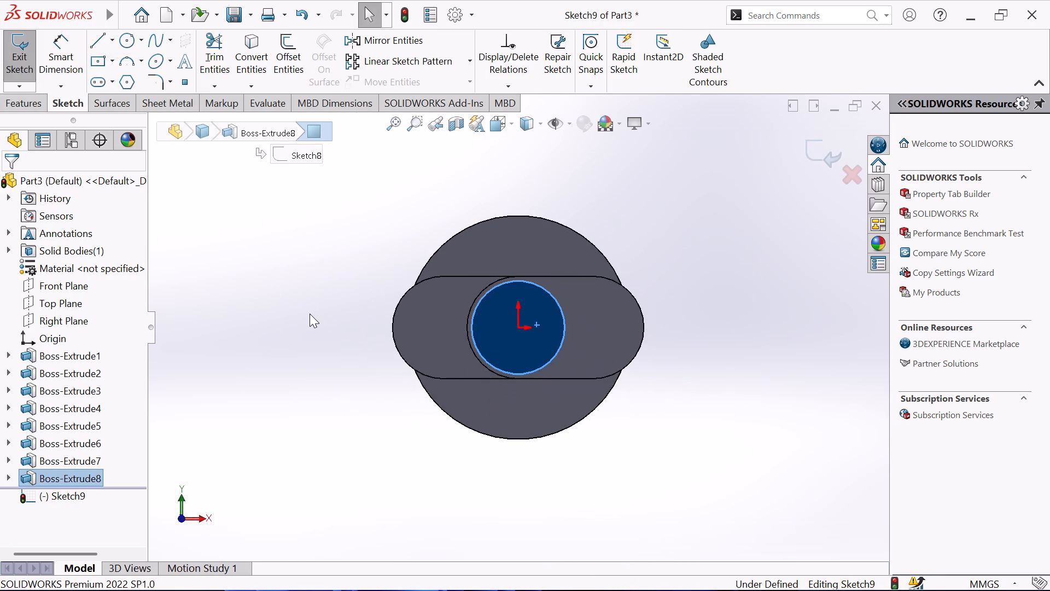
click(99, 82)
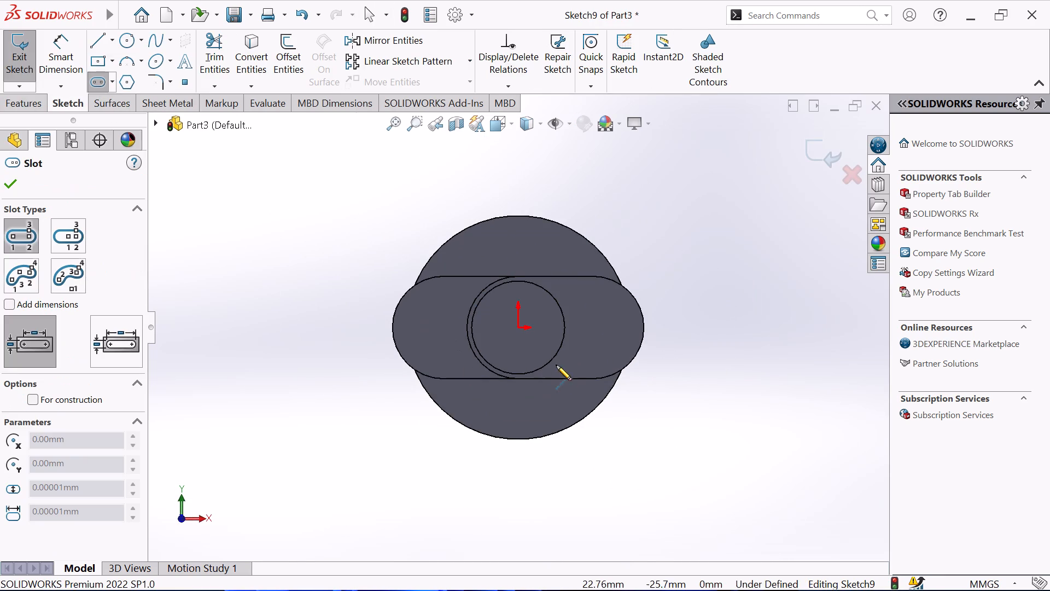
click(520, 327)
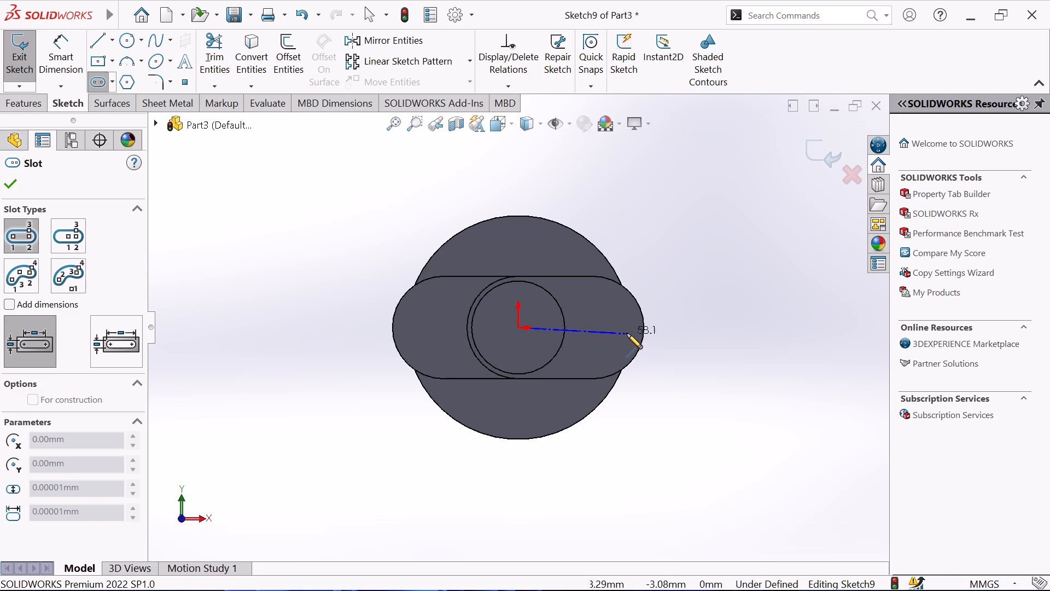
click(639, 329)
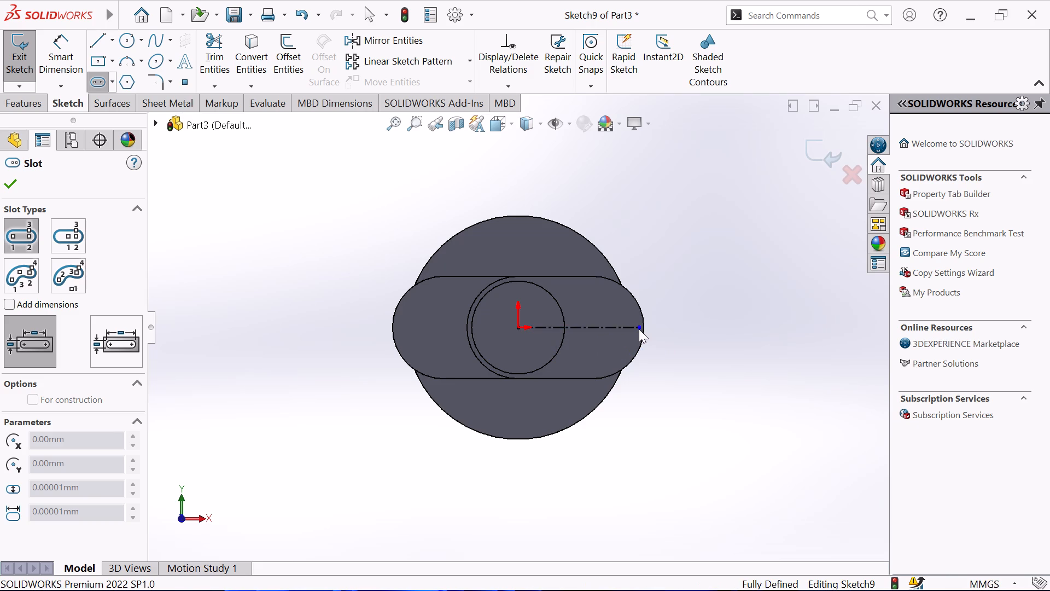
click(690, 290)
right_click(698, 278)
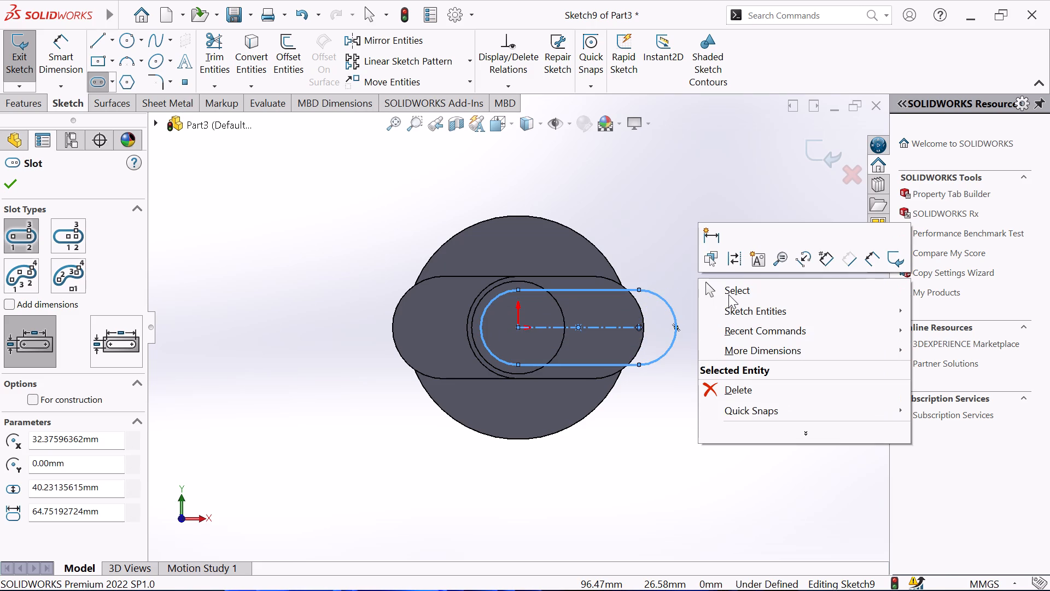
click(728, 294)
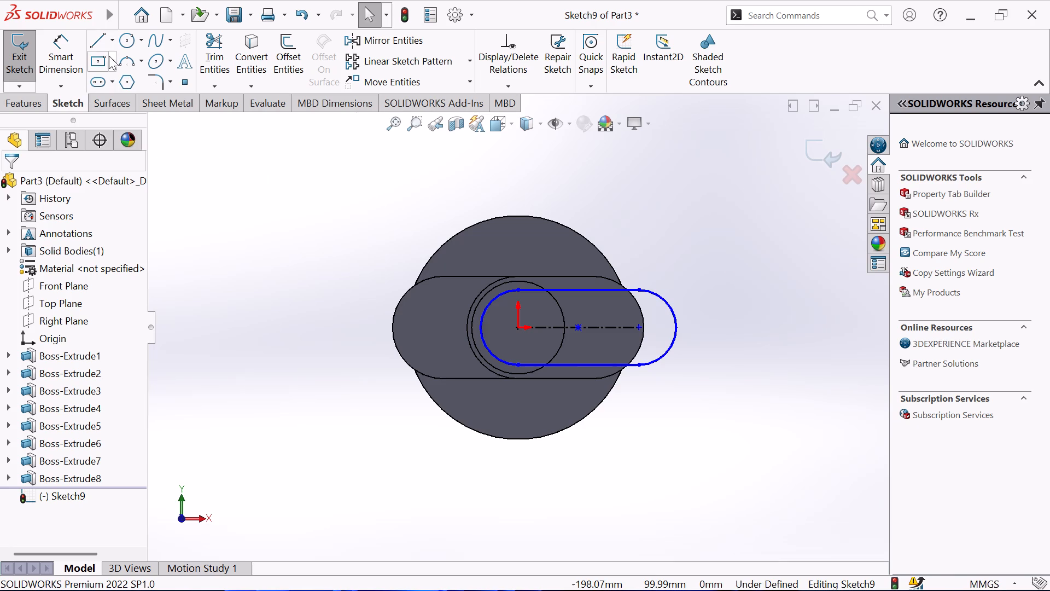
Dimension the slot's centre-to-centre length as 40 mm.
click(72, 60)
click(600, 327)
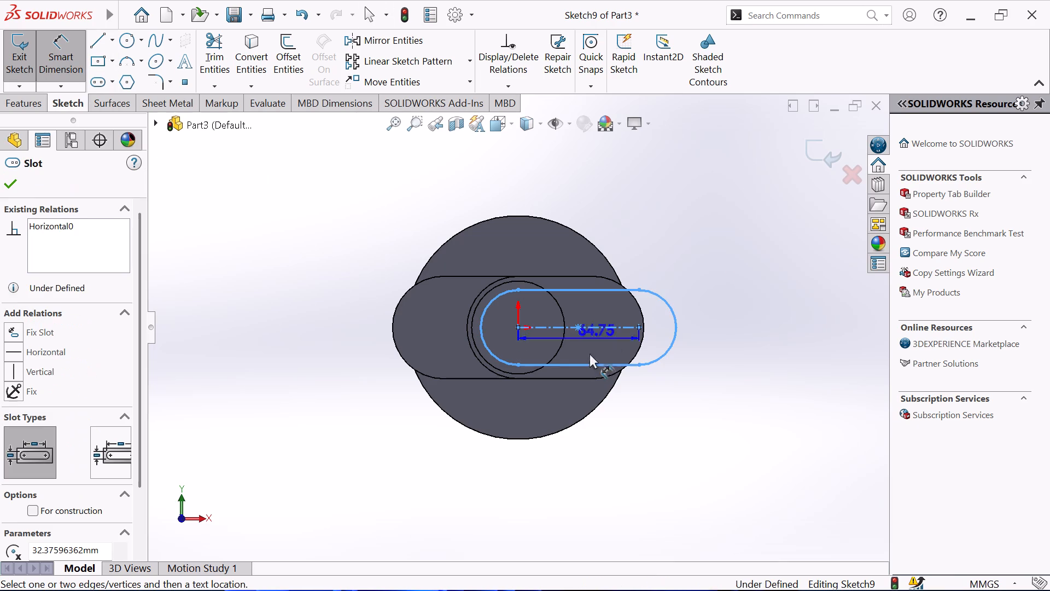
click(581, 403)
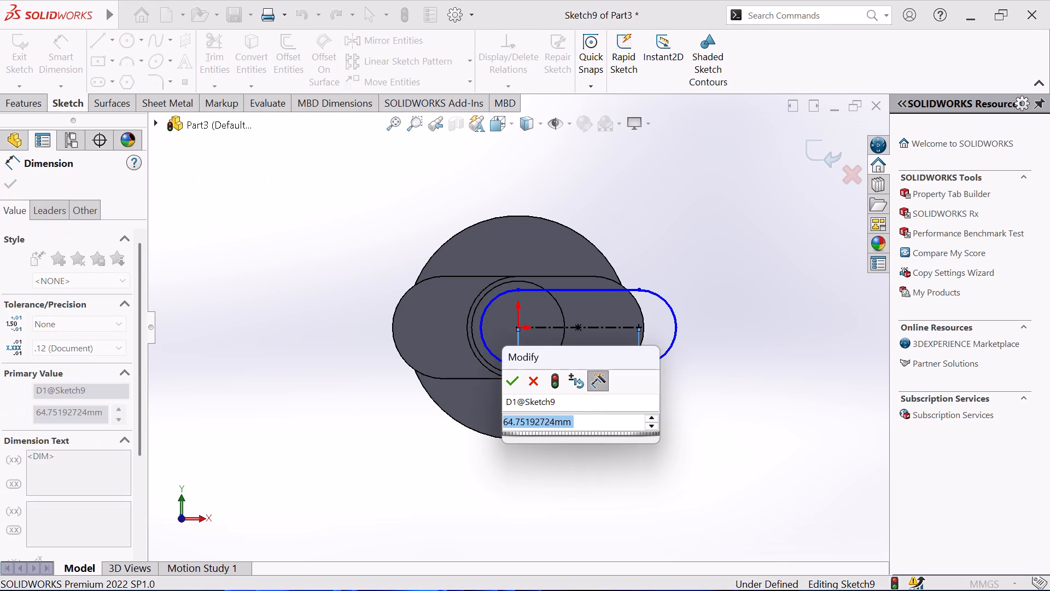
text(40)
key(Return)
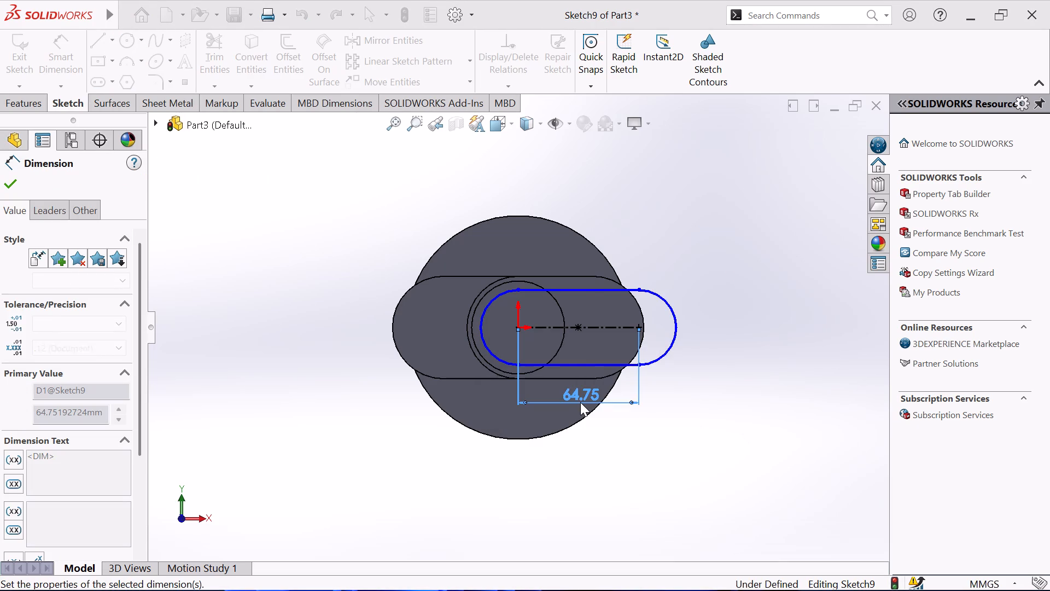
Dimension the slot's end arc with a radius of 27.5 mm.
click(627, 347)
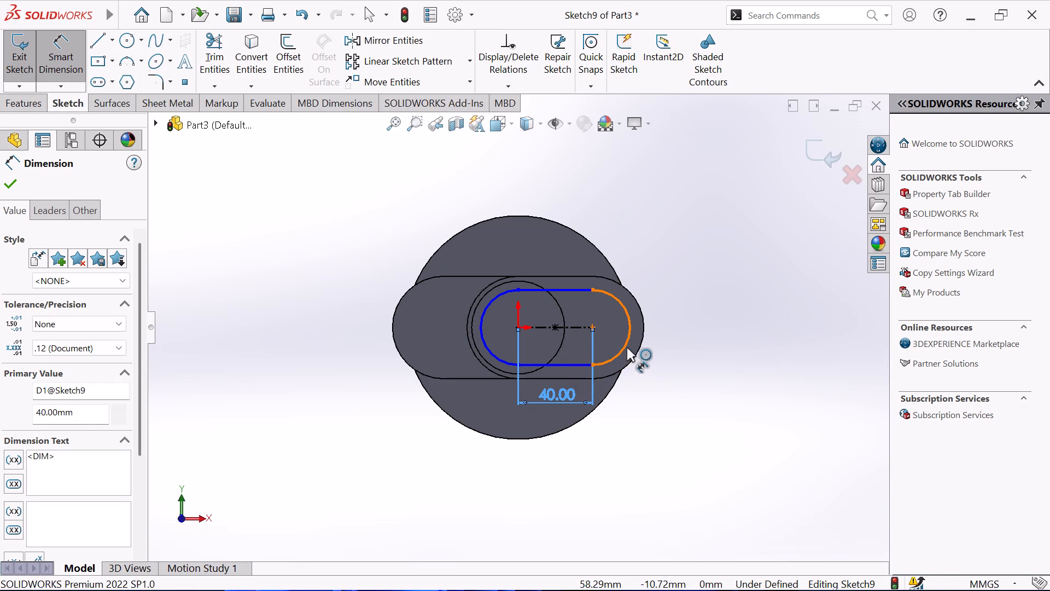
click(692, 296)
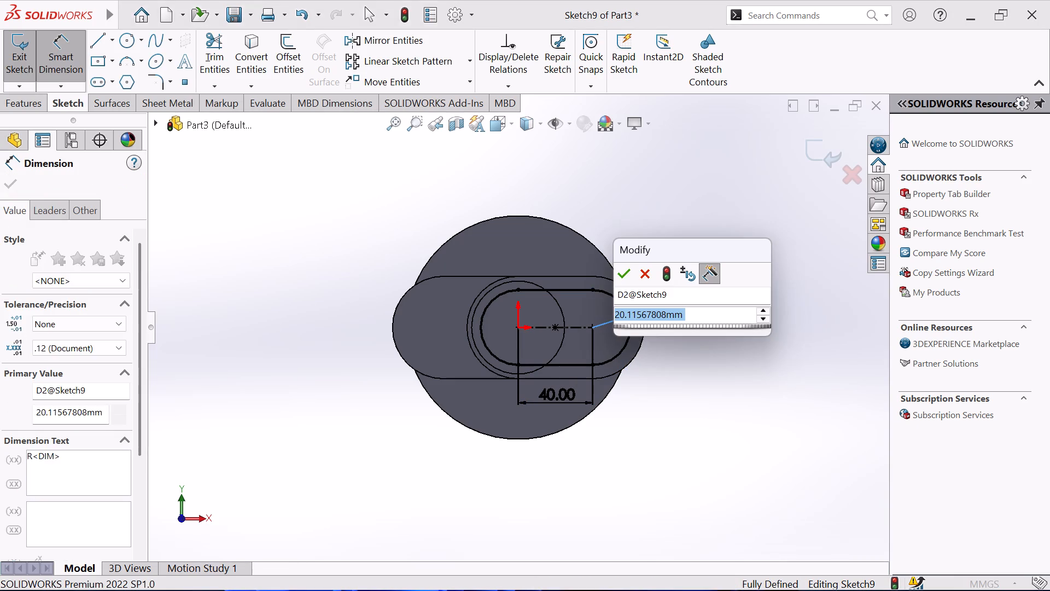
text(27.)
key(5)
key(Return)
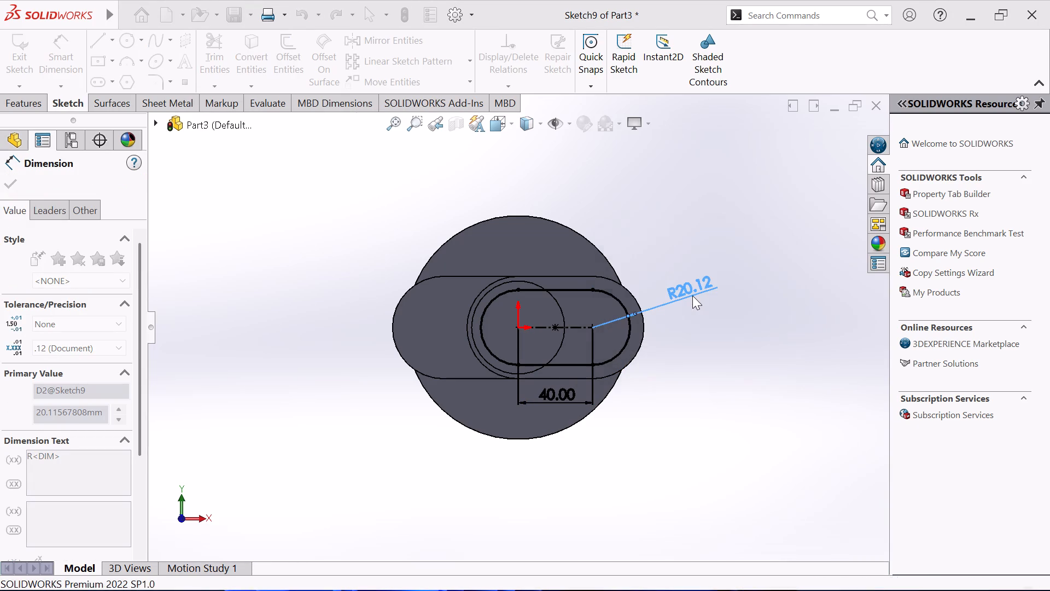
right_click(672, 222)
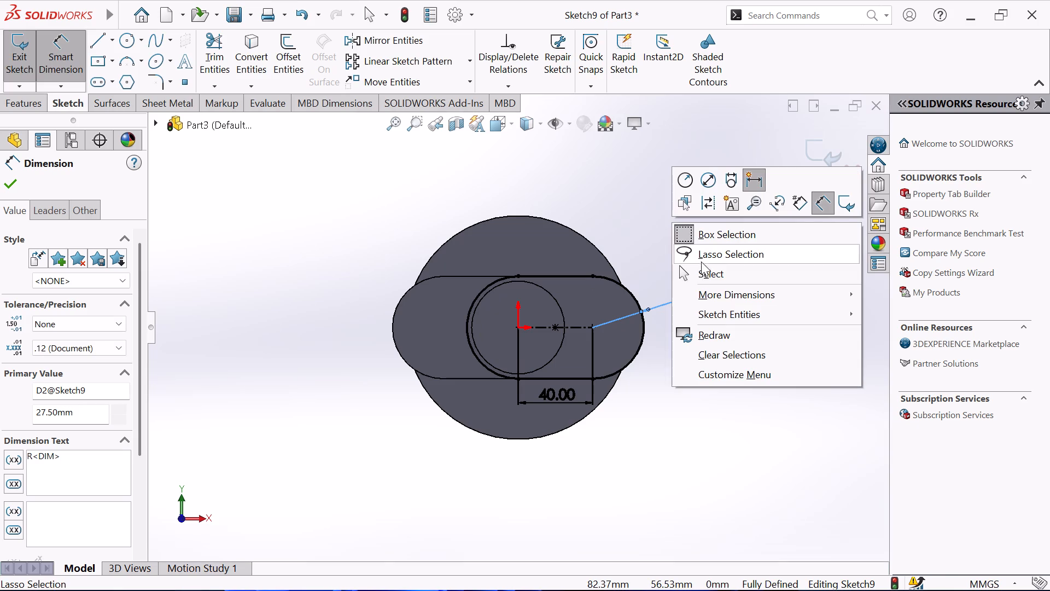
click(704, 270)
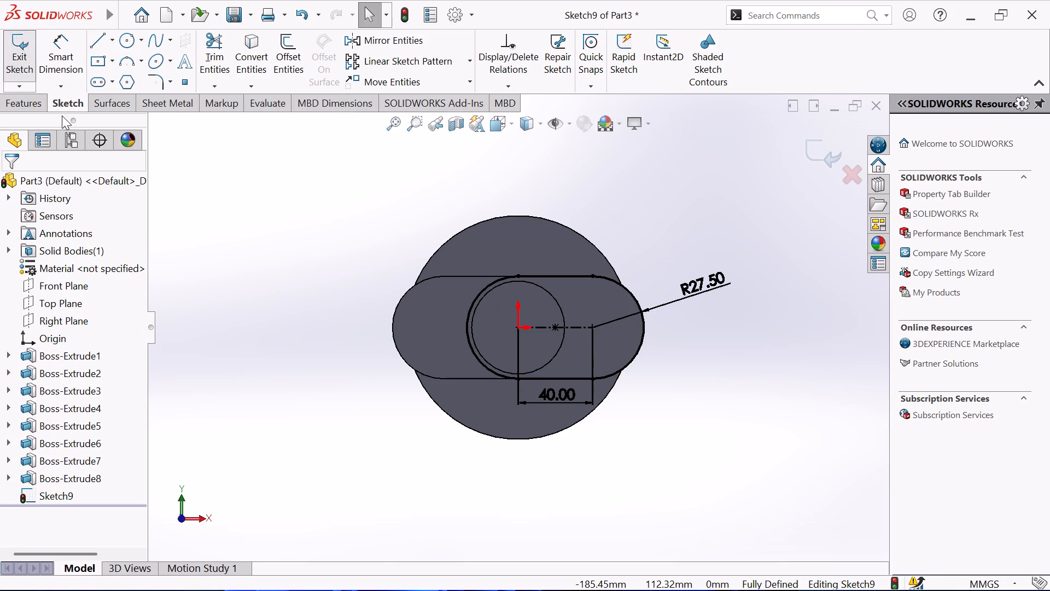
Extrude the slot profile as a merged web with a blind depth of 22 mm from the sketch plane.
click(30, 96)
click(28, 64)
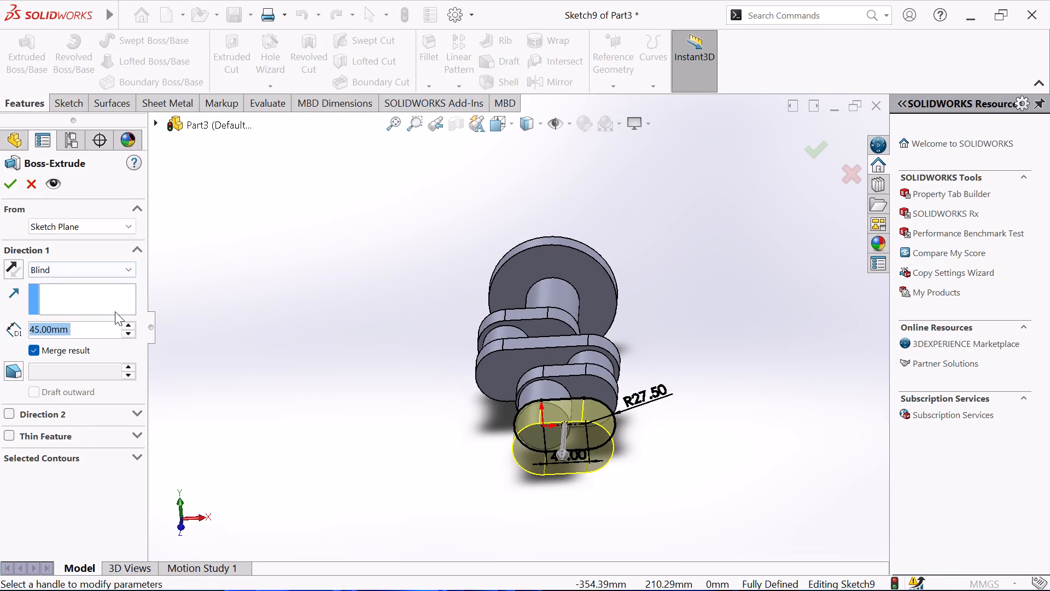
text(22)
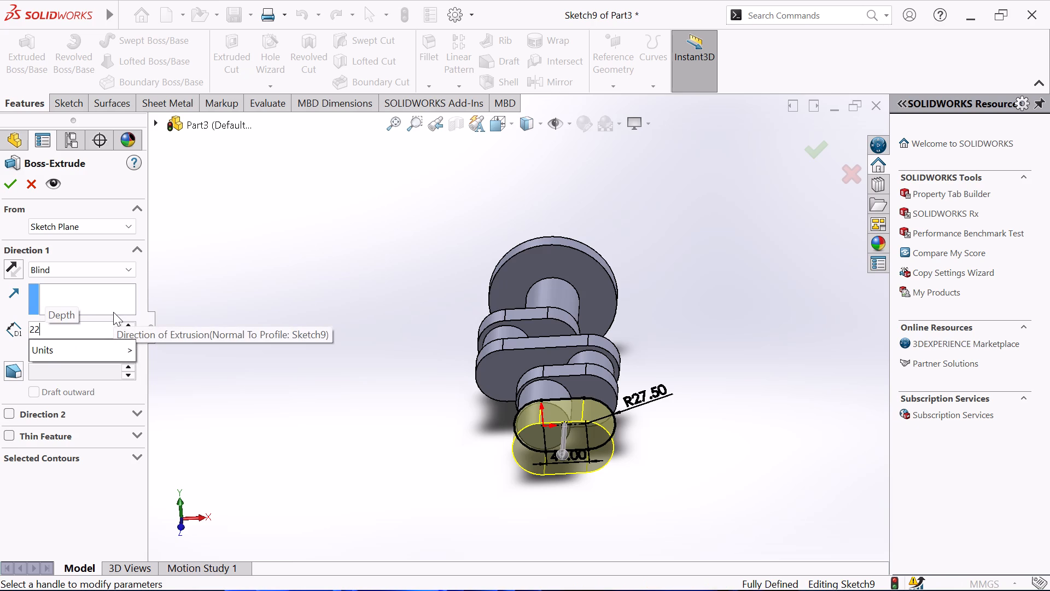
key(Return)
key(Return)
click(249, 318)
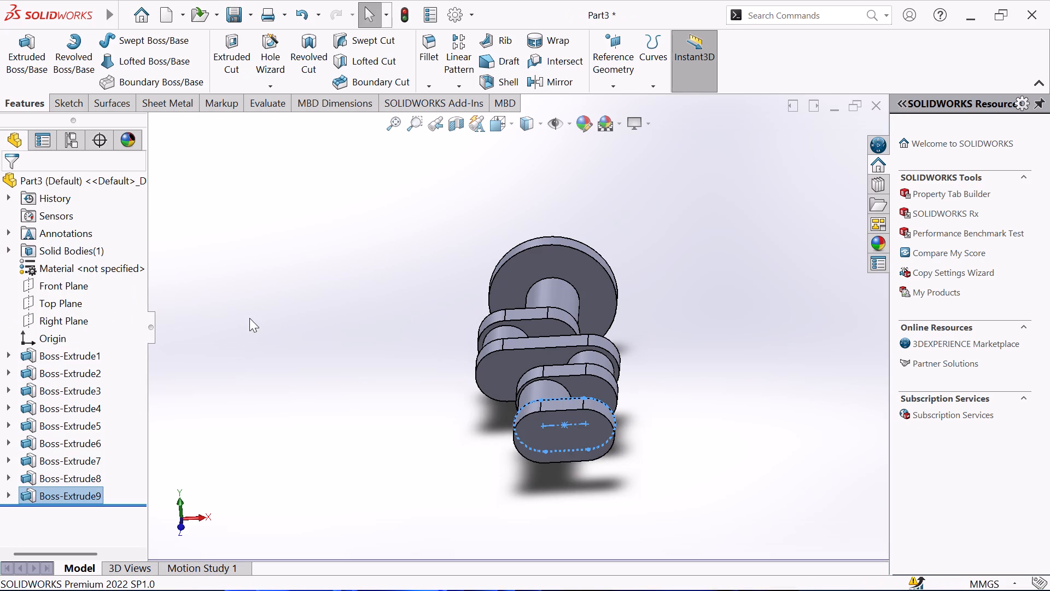
On the new web's outer flat face, sketch a circle of about 15 mm radius centred on the end arc away from the origin.
middle_drag(301, 354, 301, 375)
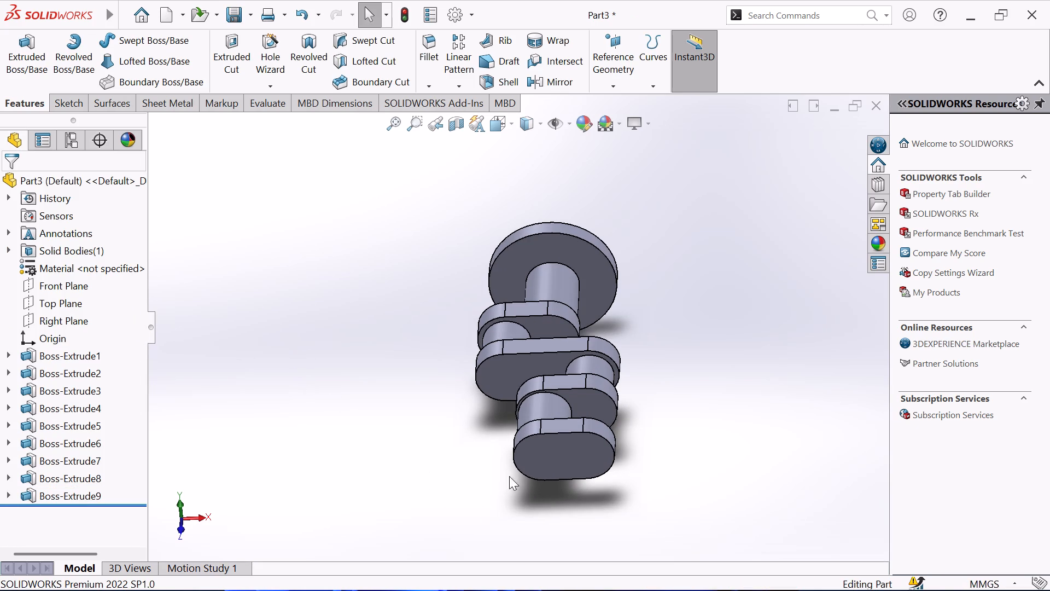
click(561, 463)
click(617, 431)
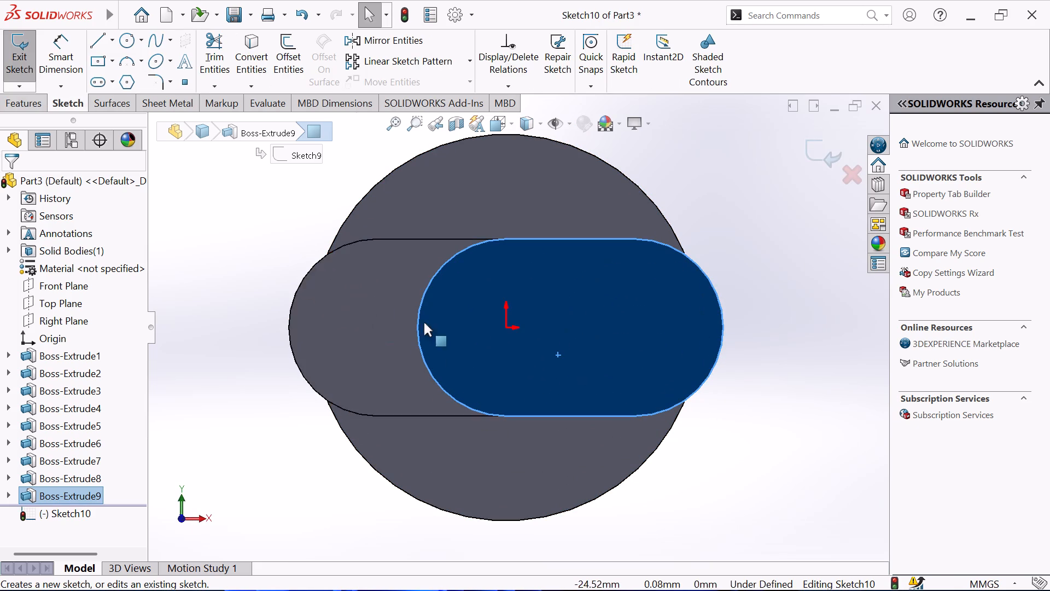
click(131, 47)
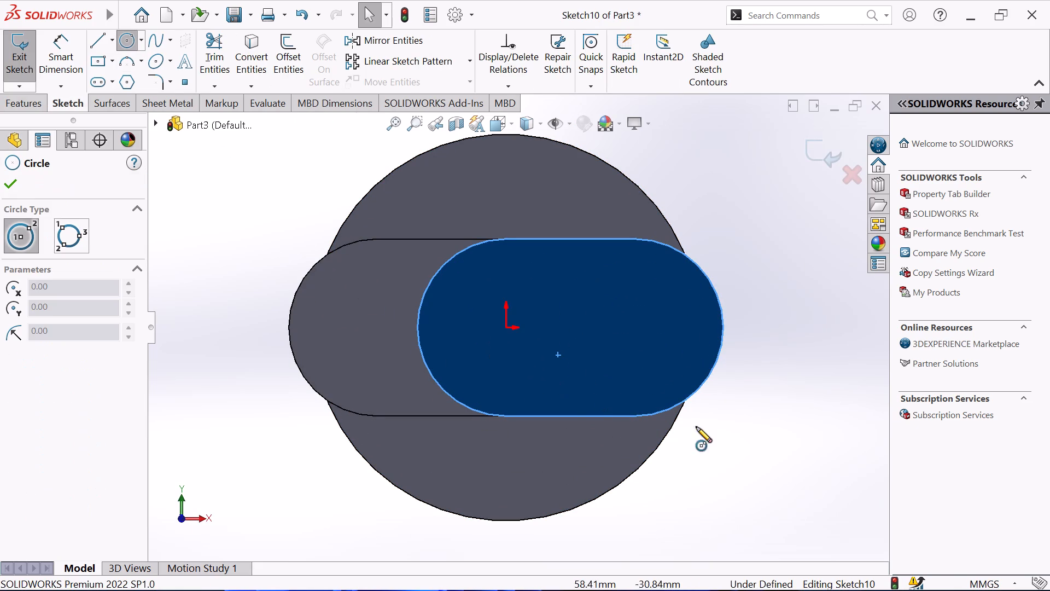
click(633, 329)
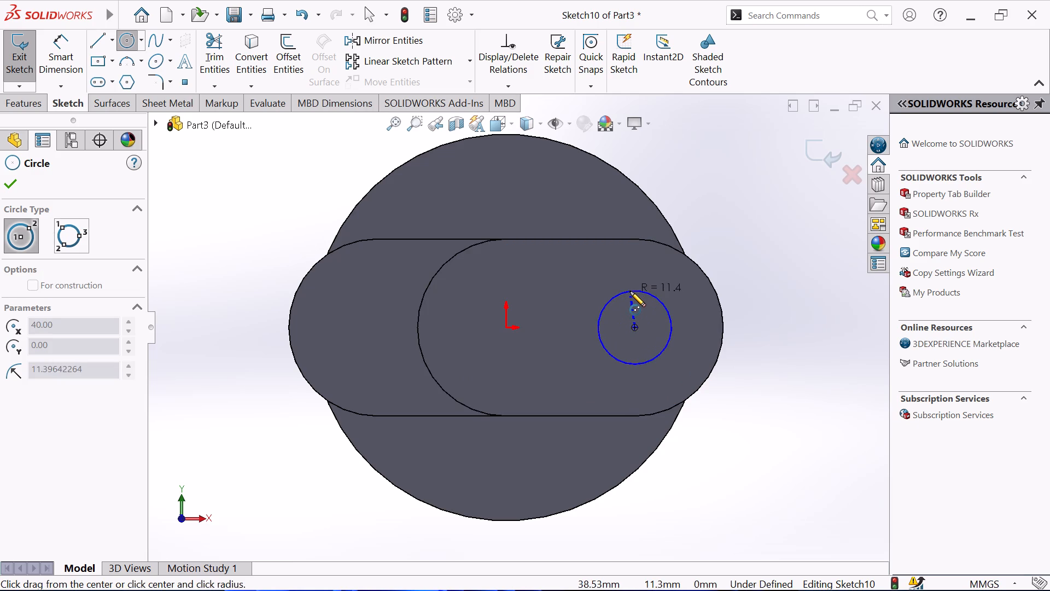
click(629, 280)
right_click(688, 208)
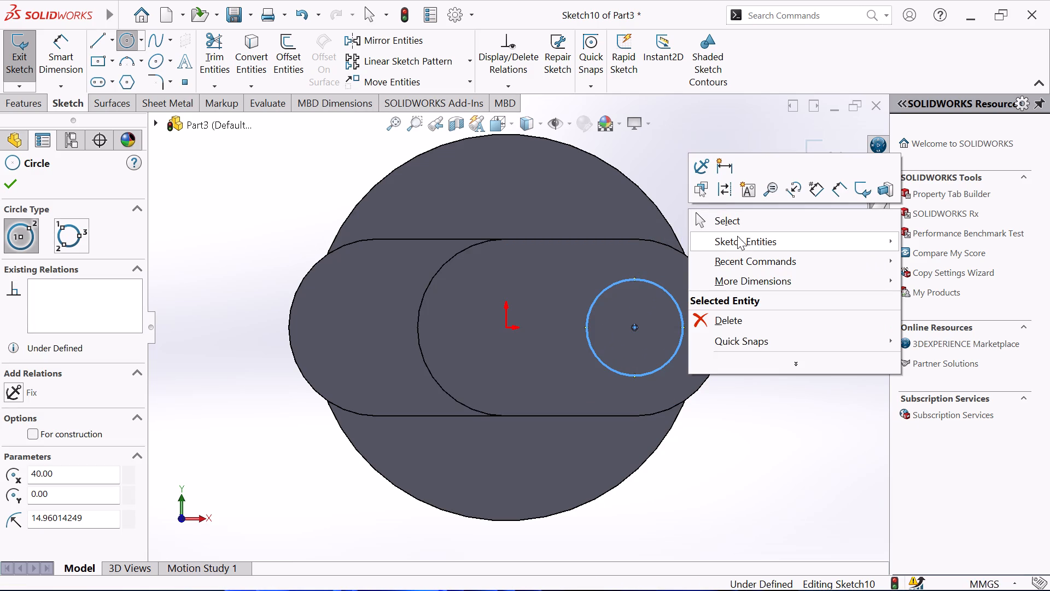
click(740, 223)
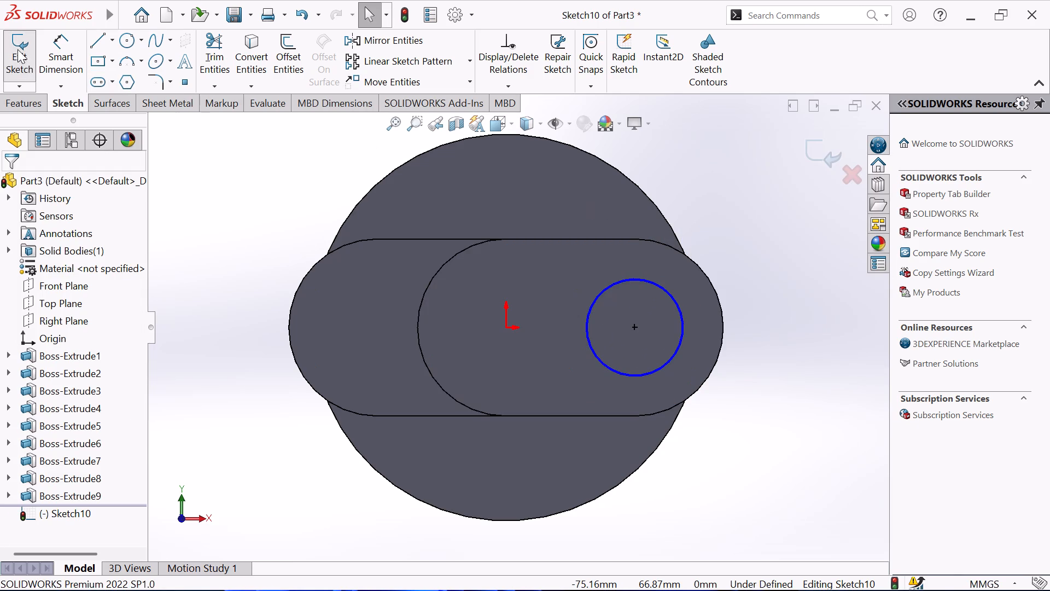
Dimension the circle with a diameter of 45 mm.
click(50, 40)
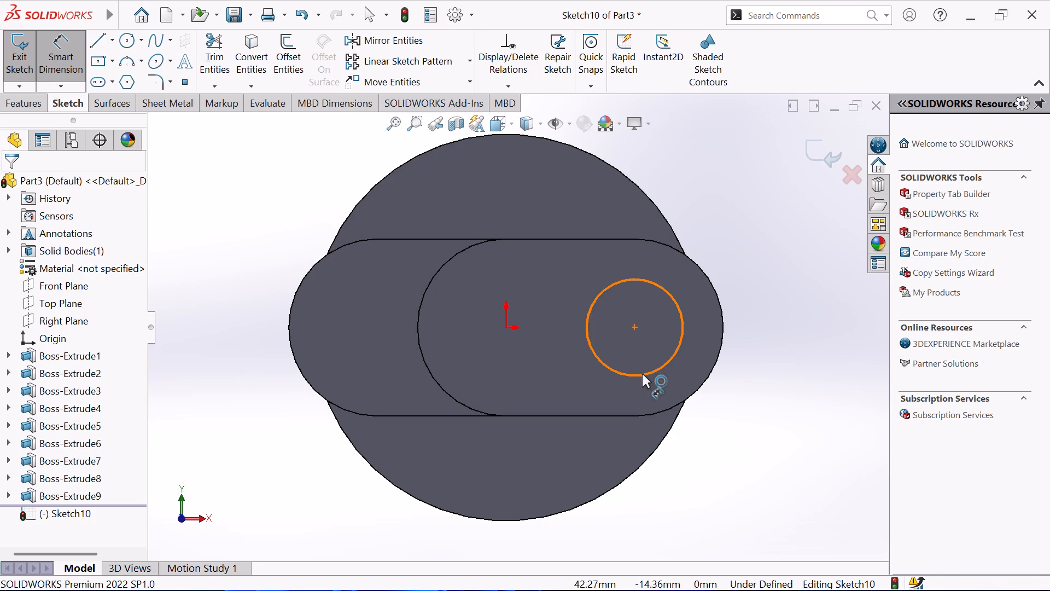
click(643, 375)
click(739, 242)
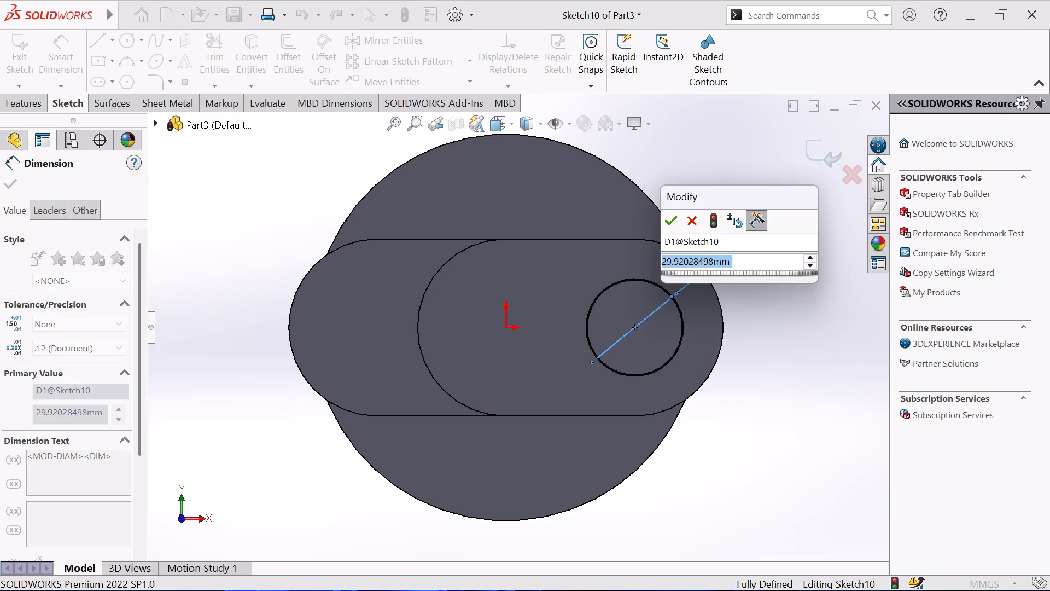
text(45)
key(Return)
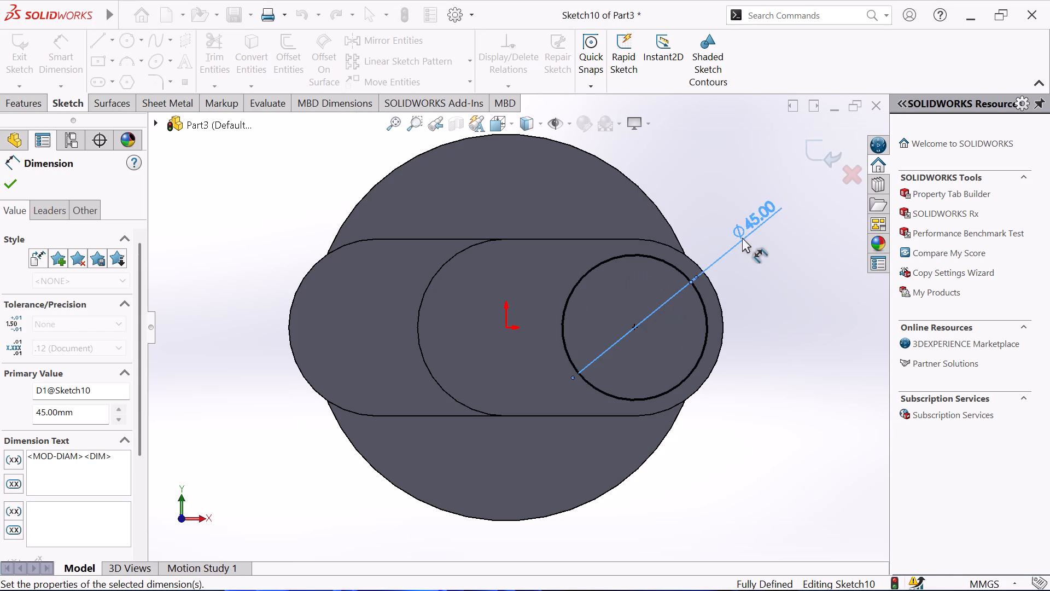
right_click(748, 263)
click(784, 313)
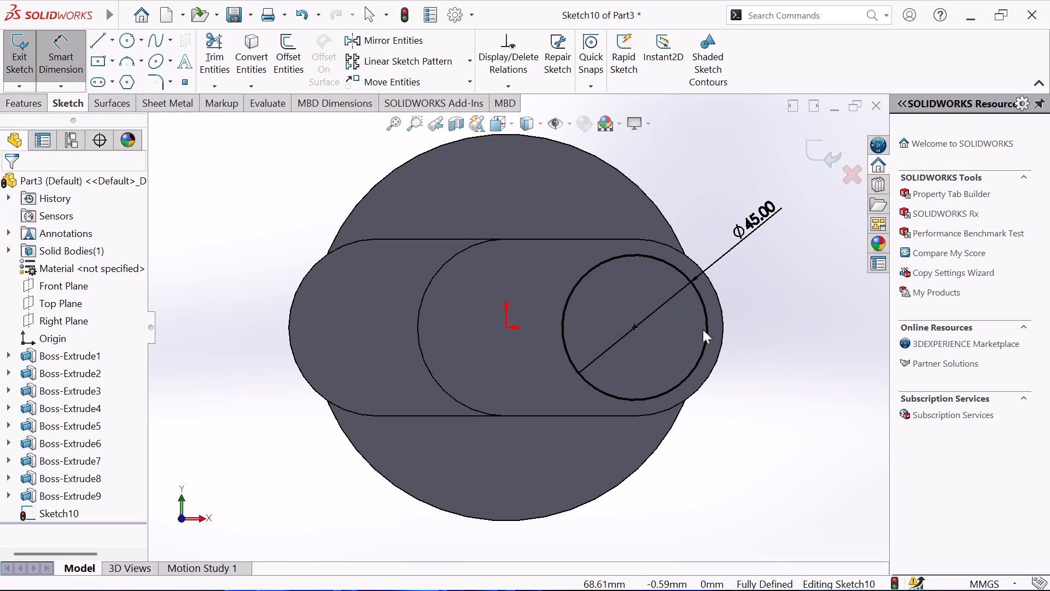
Extrude the 45 mm circle as a merged crankpin with a blind depth of 35 mm from the sketch plane.
click(16, 105)
click(25, 53)
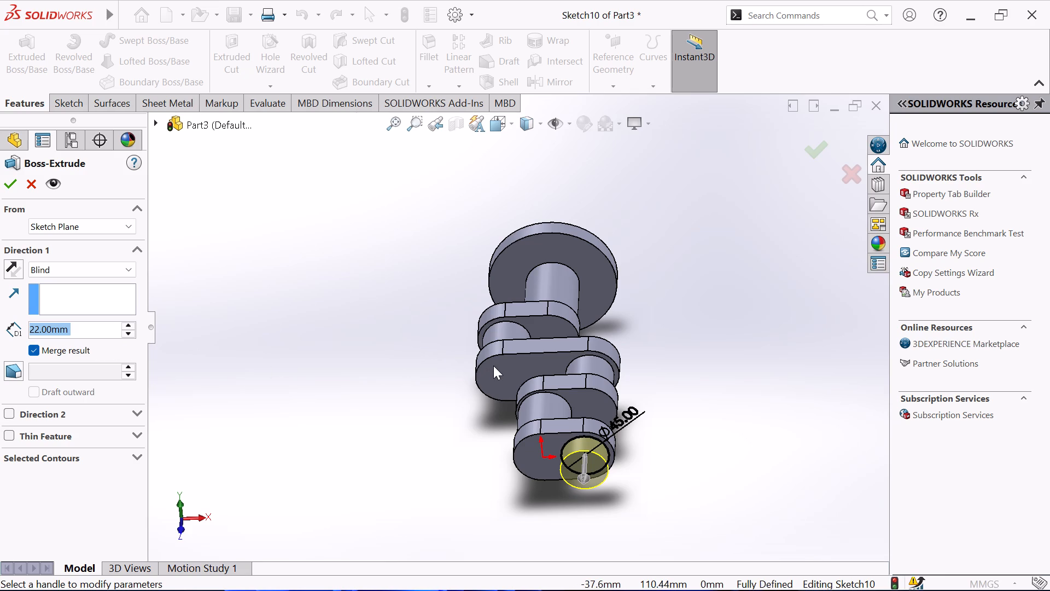
text(35)
key(Return)
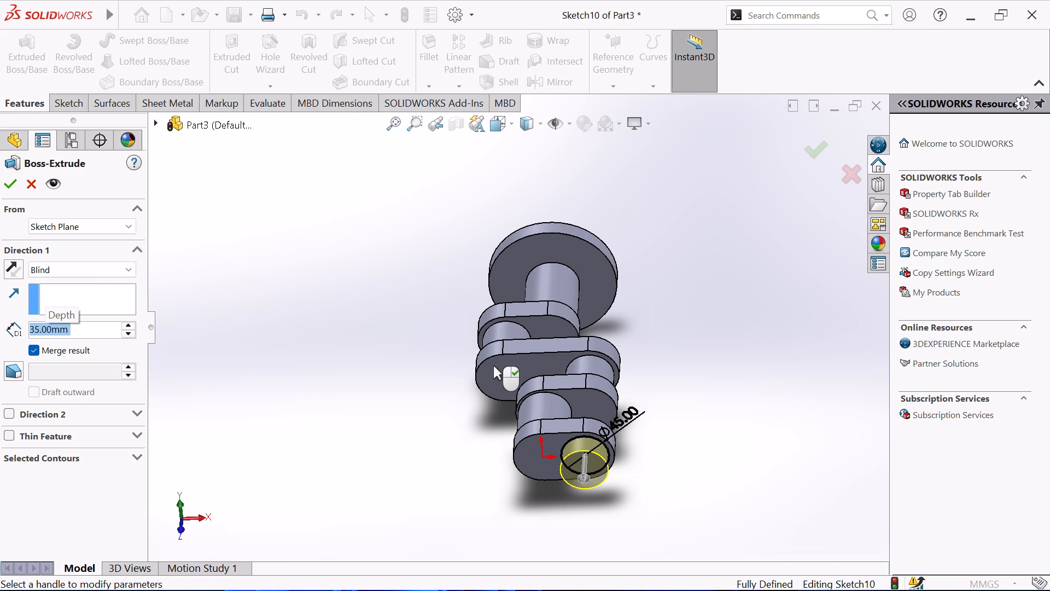
key(Return)
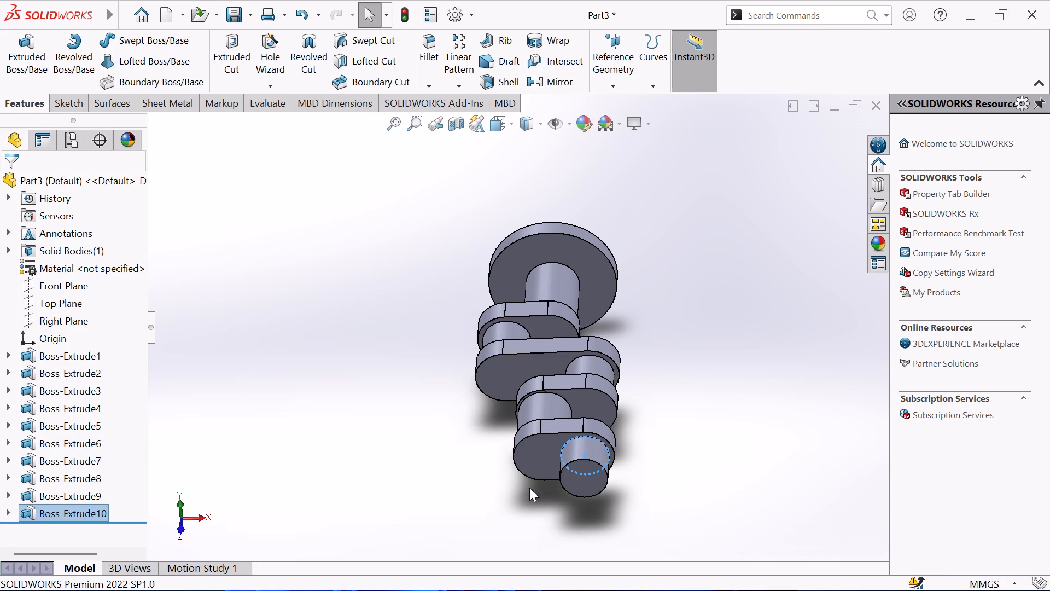
Open a new sketch on the end face of the new 45 mm crankpin.
click(582, 493)
click(645, 456)
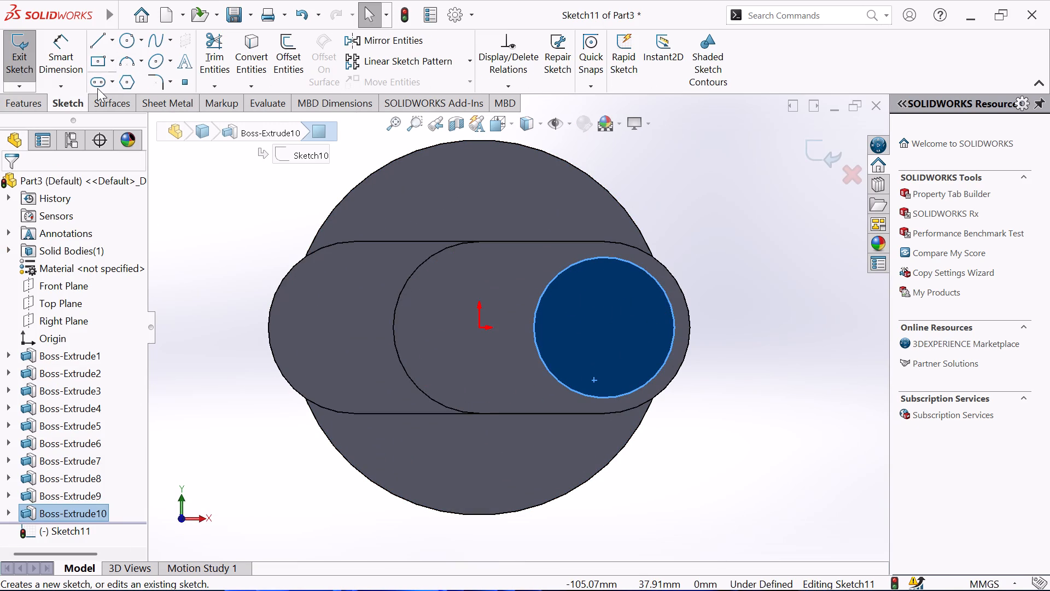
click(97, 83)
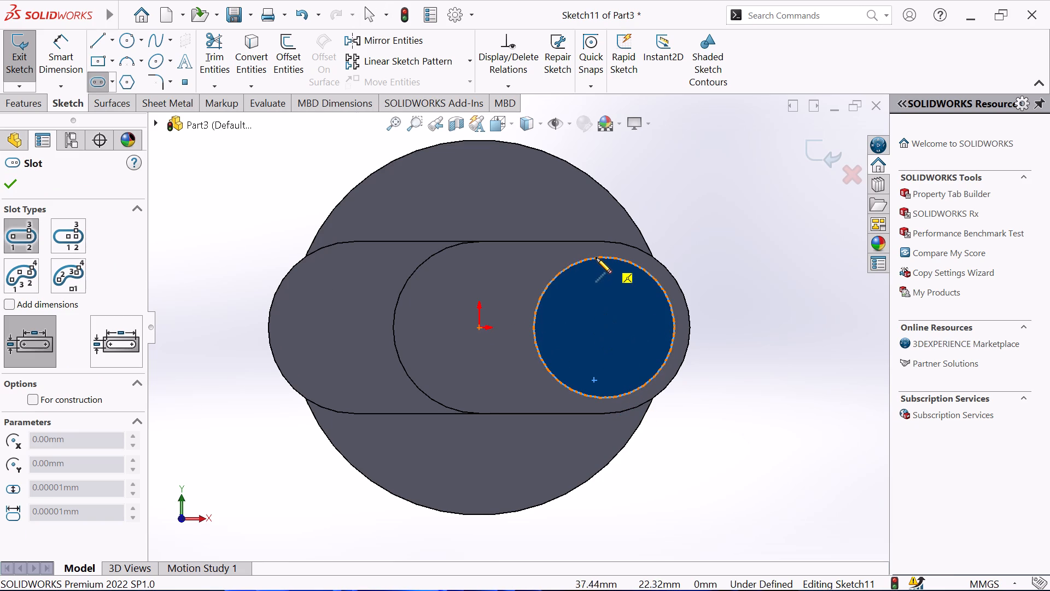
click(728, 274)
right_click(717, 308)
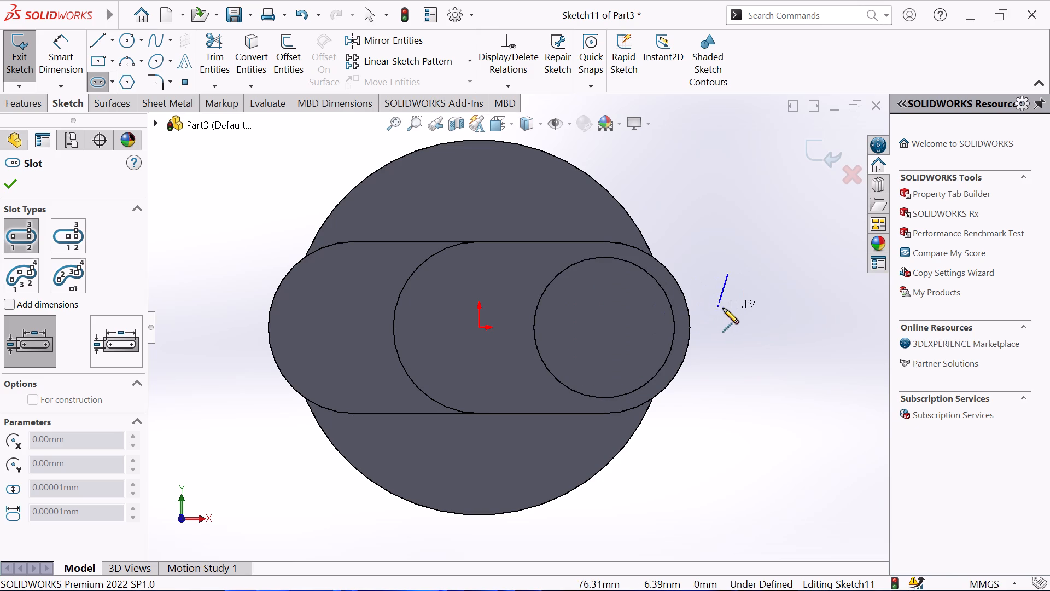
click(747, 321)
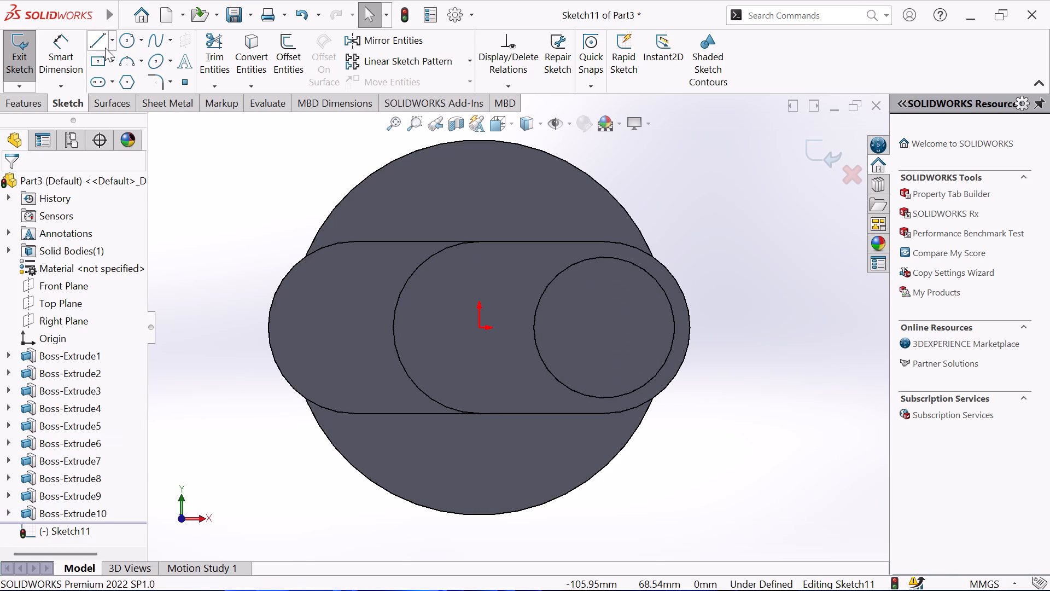
Sketch a horizontal straight slot from the crankpin's centre past the origin, about 47 mm between centres and 50 mm wide.
click(101, 82)
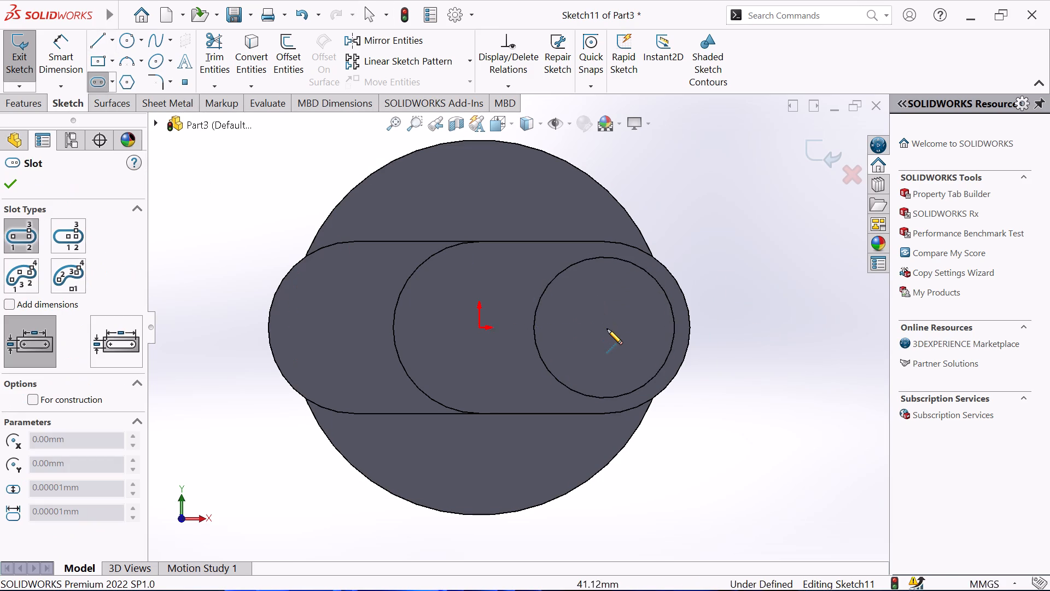
click(604, 329)
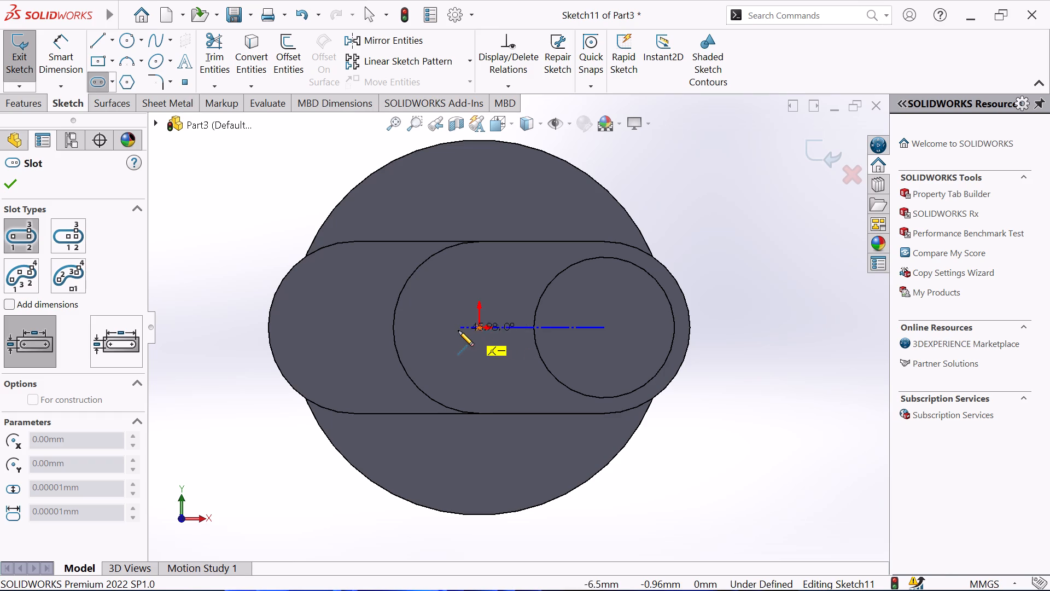
click(457, 331)
click(488, 249)
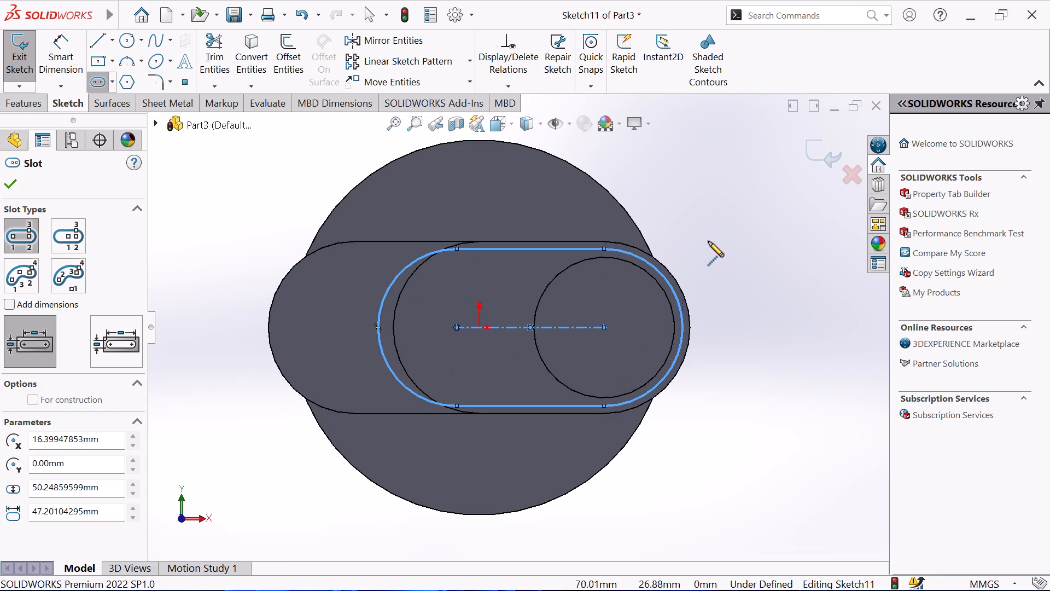
right_click(709, 241)
click(743, 246)
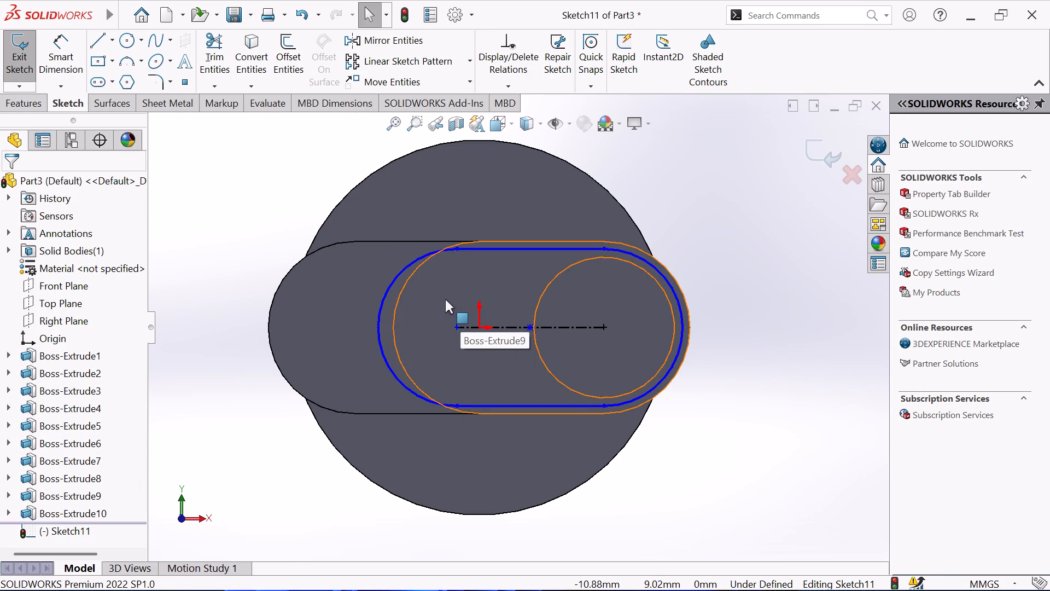
Dimension the slot's centre-to-centre length as 80 mm.
click(63, 55)
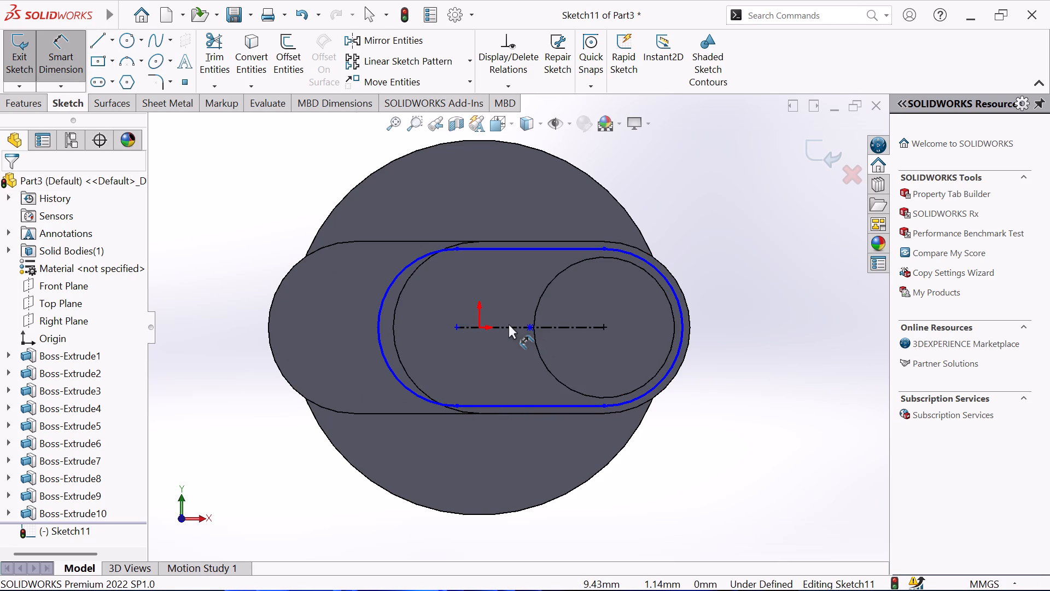
click(503, 329)
click(523, 386)
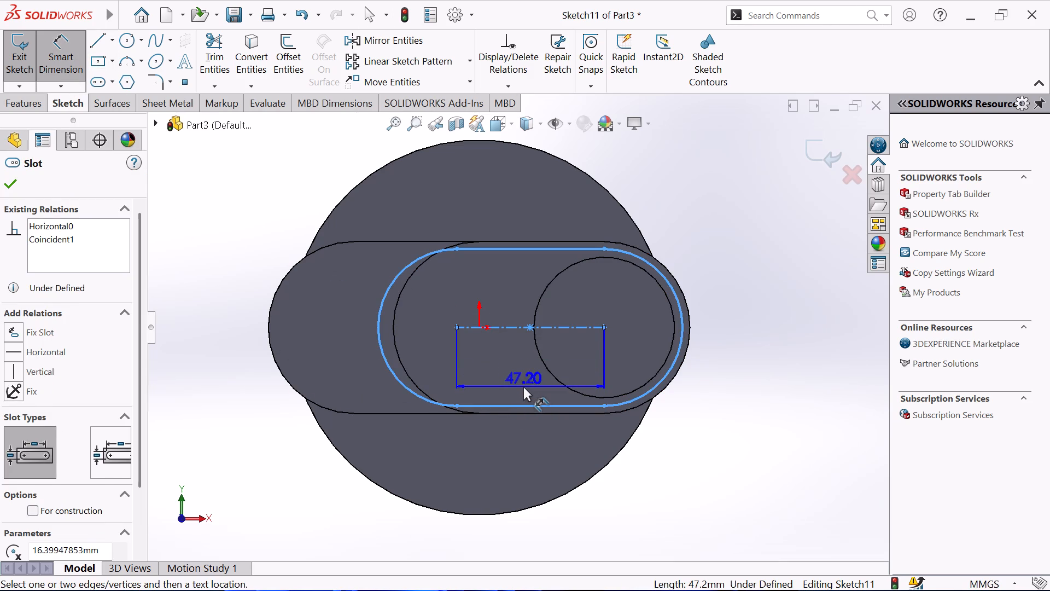
text(80)
key(Return)
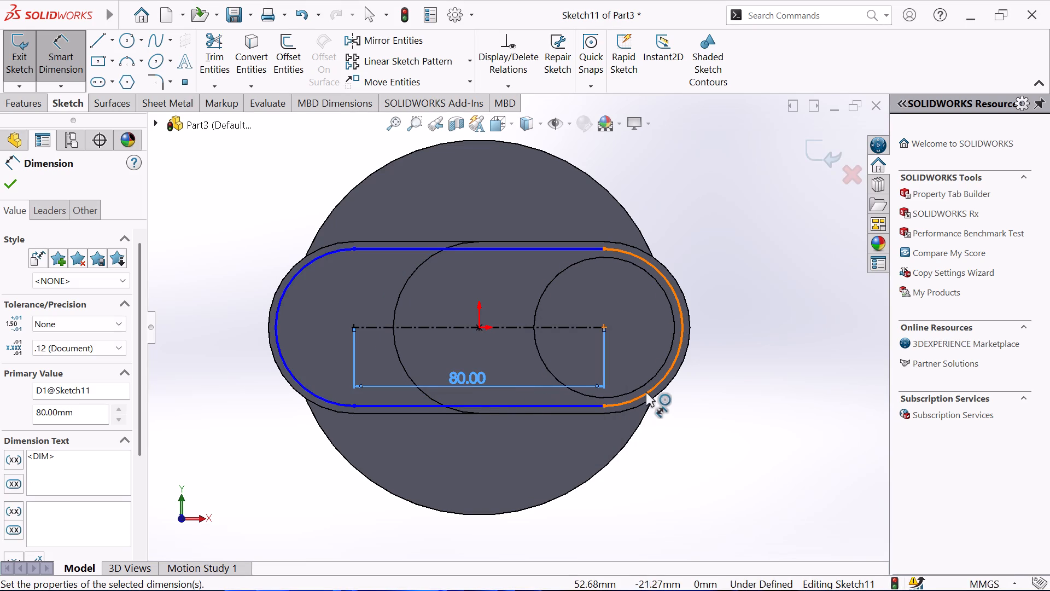
Dimension the slot's end arc with a radius of 27.5 mm.
click(648, 391)
click(743, 325)
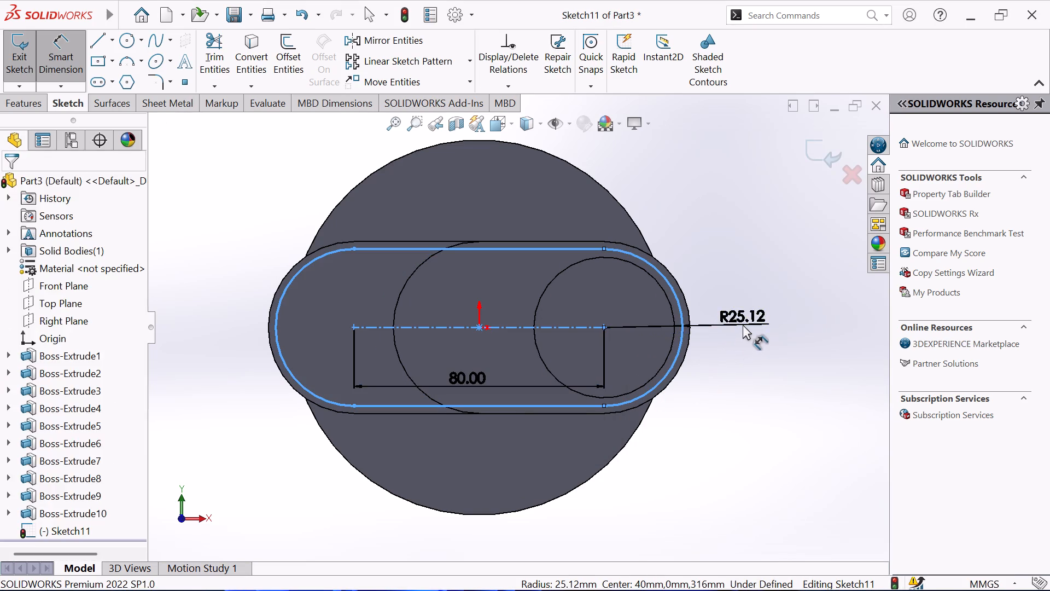
text(27)
text(.5)
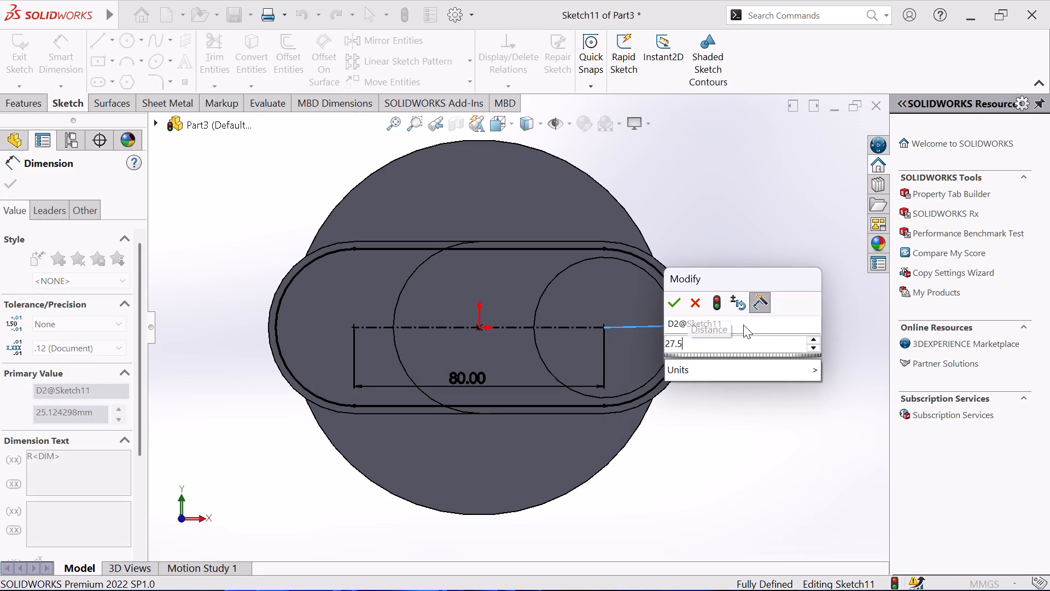
key(Return)
right_click(738, 274)
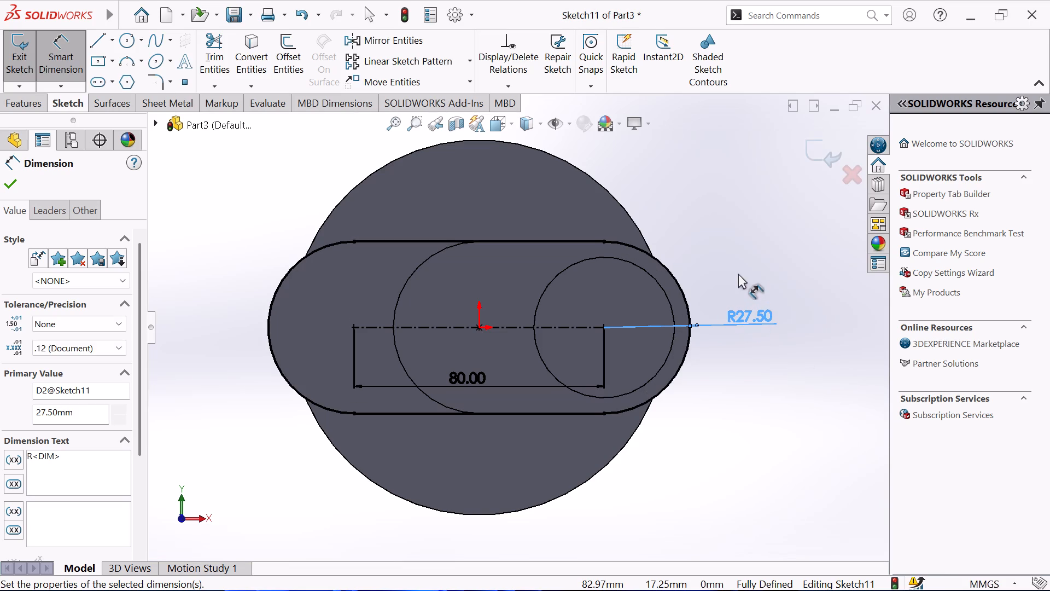
click(789, 329)
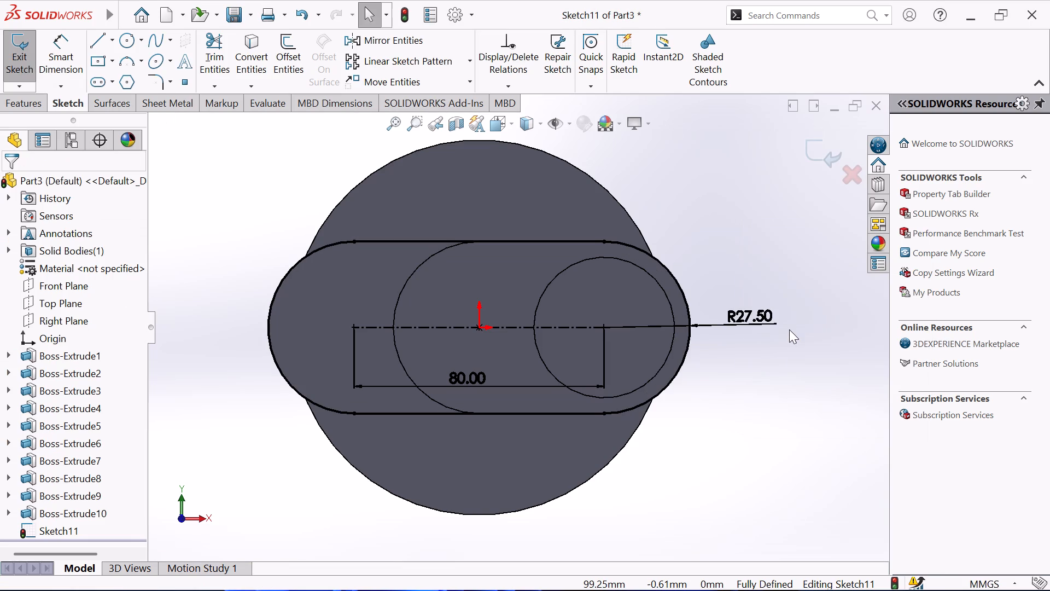
Extrude the slot profile as a merged web with a blind depth of 22 mm from the sketch plane.
click(25, 105)
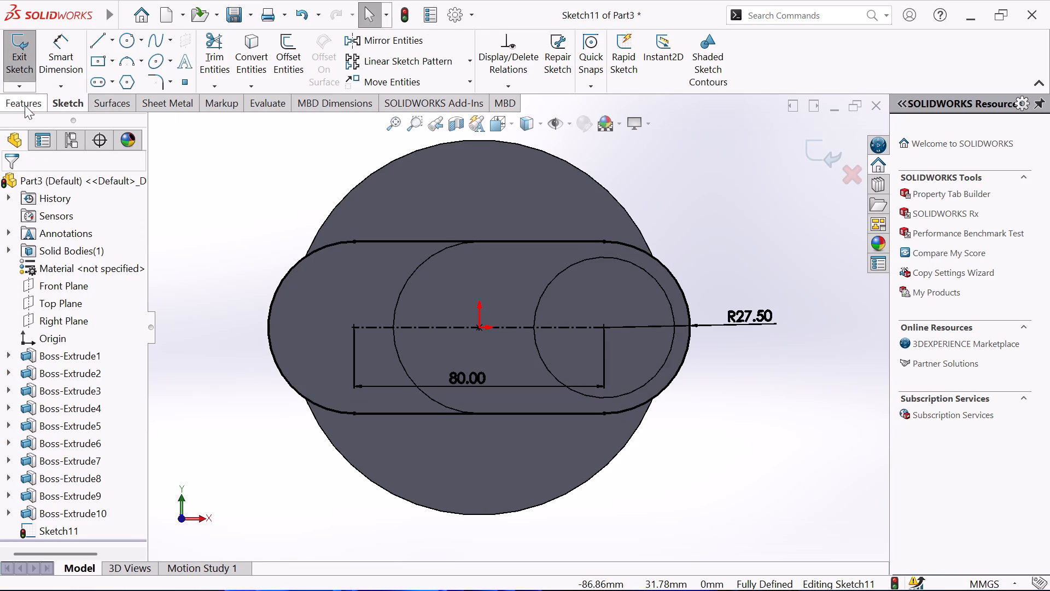
click(24, 71)
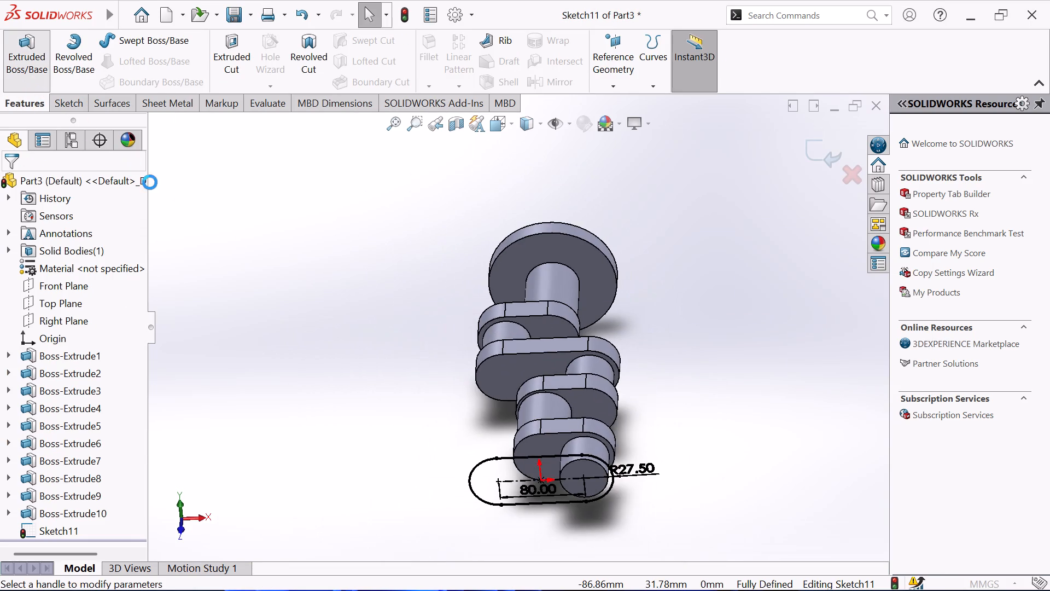
click(133, 335)
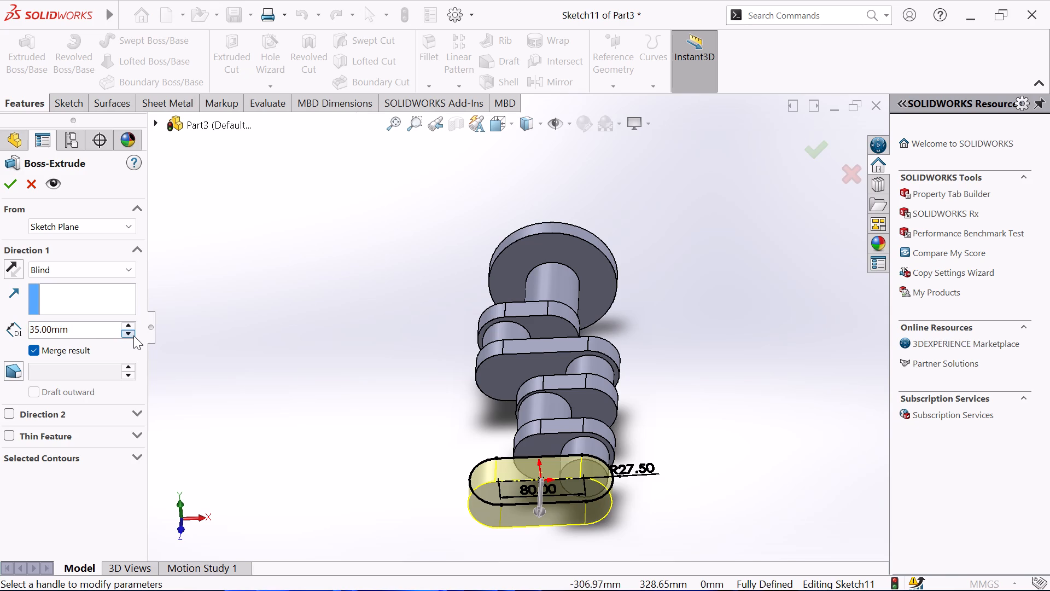
text(22)
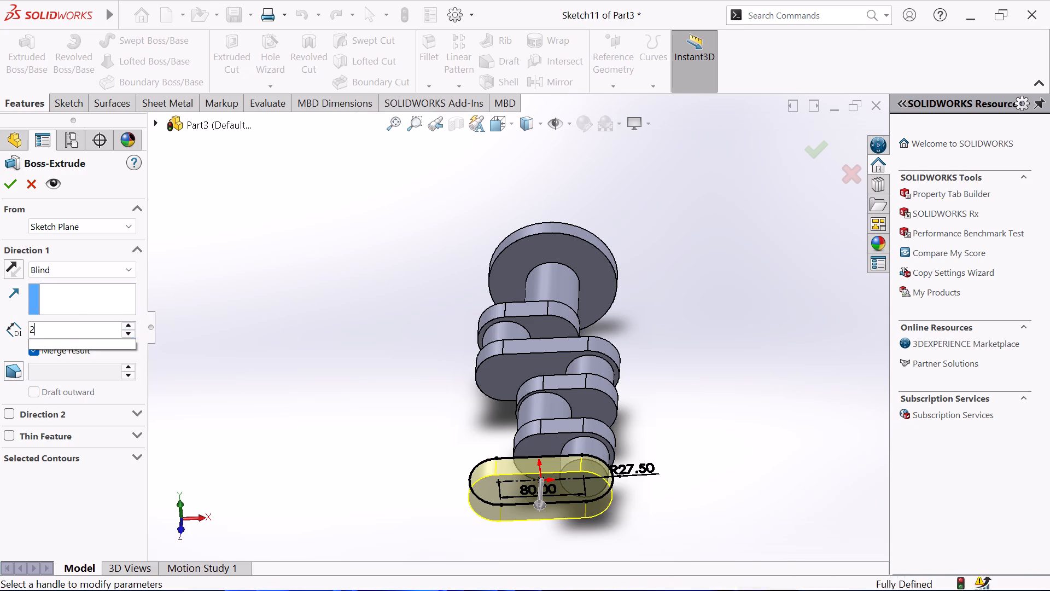
click(10, 184)
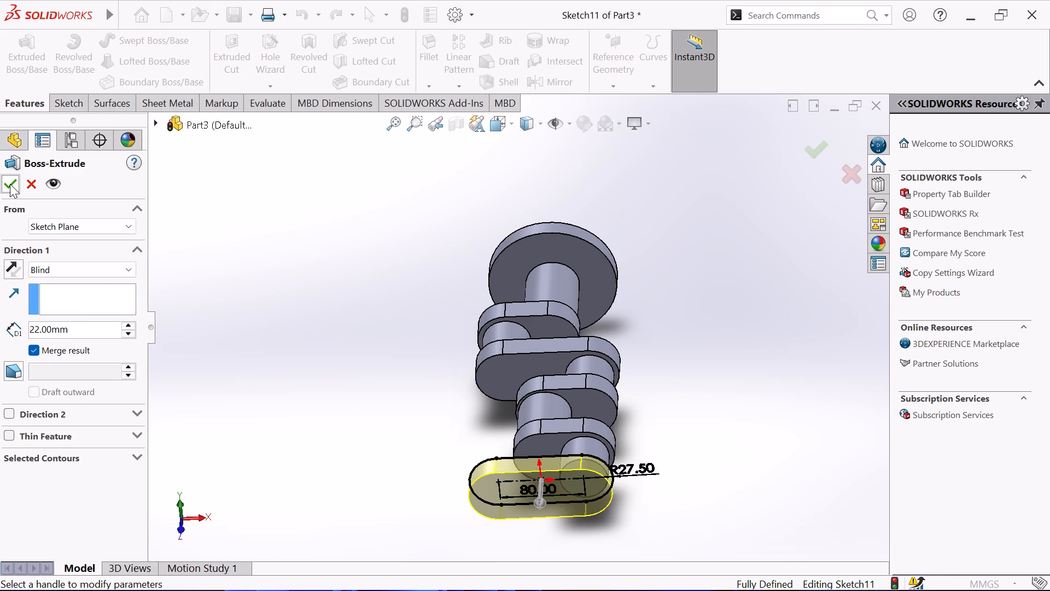
click(3, 188)
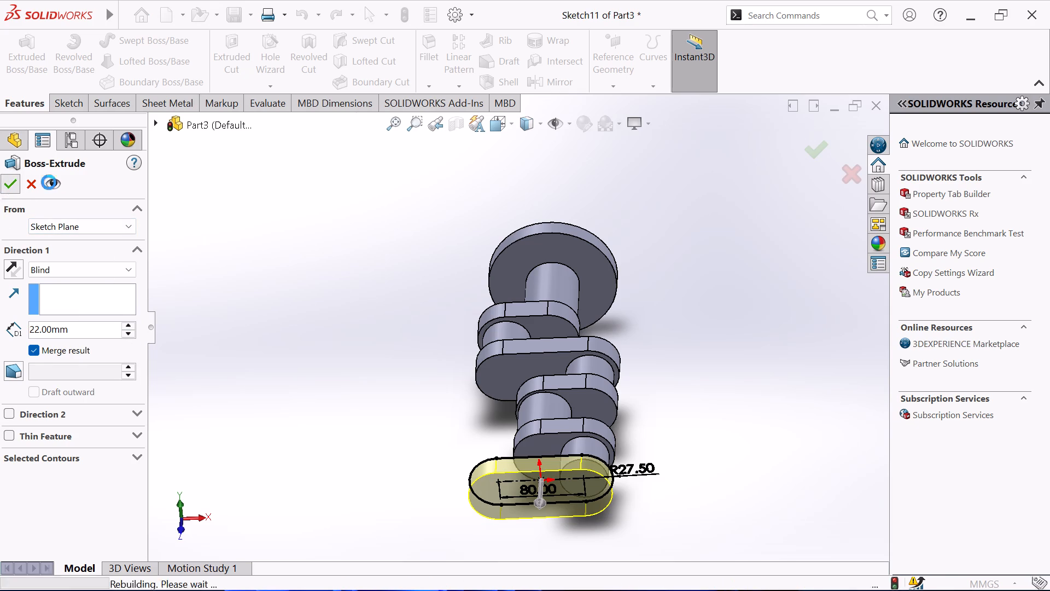
click(227, 217)
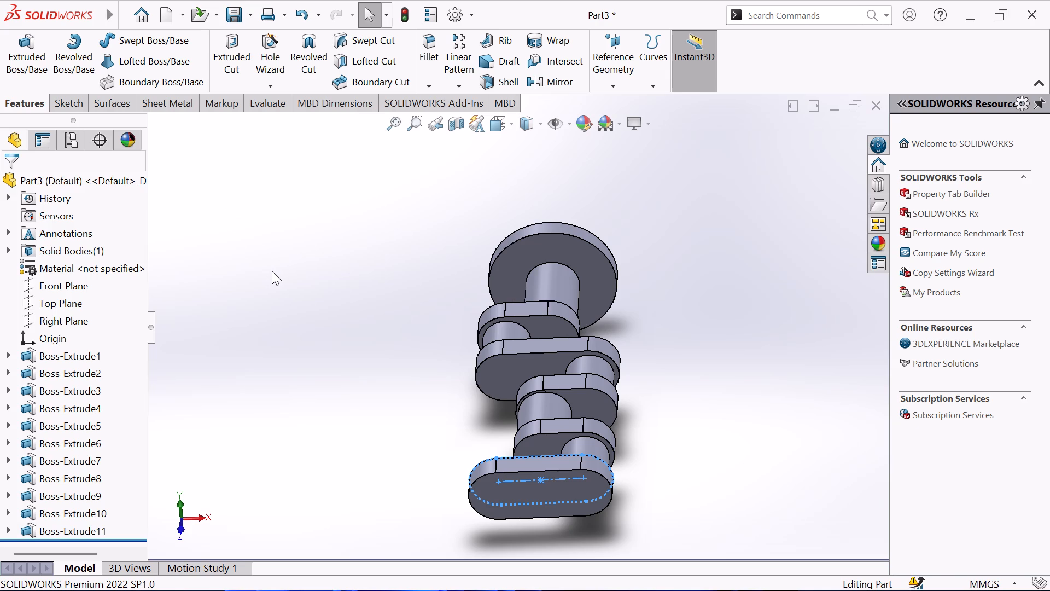
On the new web's outer flat face, sketch a circle of about 12.4 mm radius centred on the end arc opposite the previous crankpin.
click(529, 475)
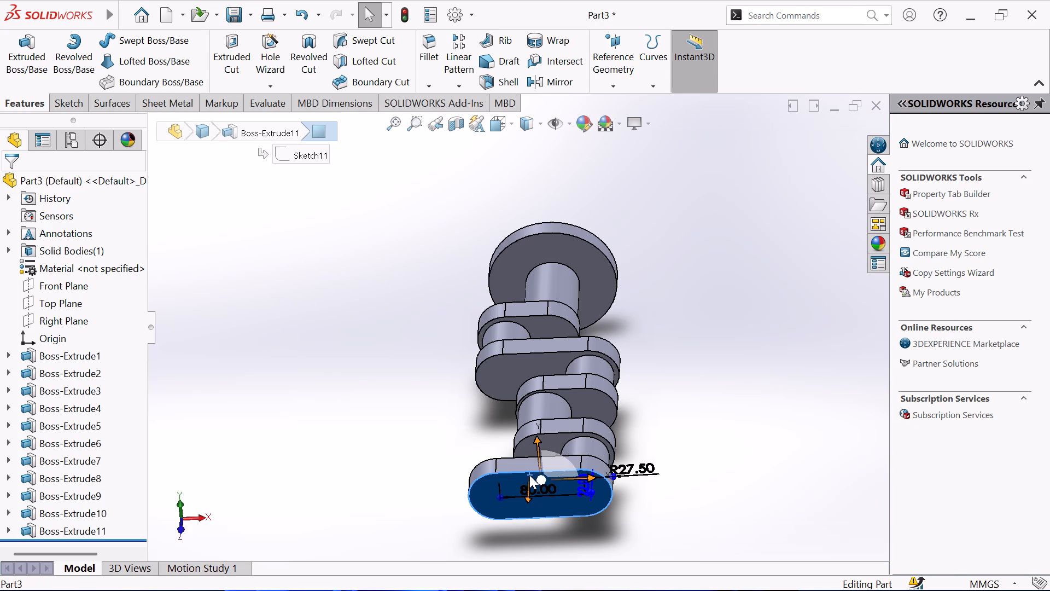
click(585, 437)
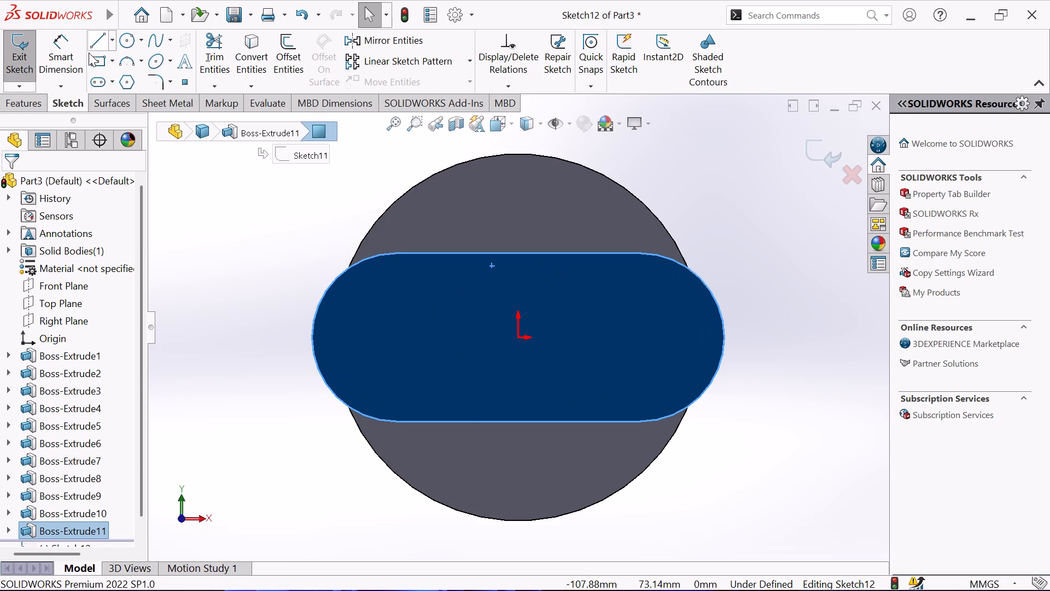
click(125, 48)
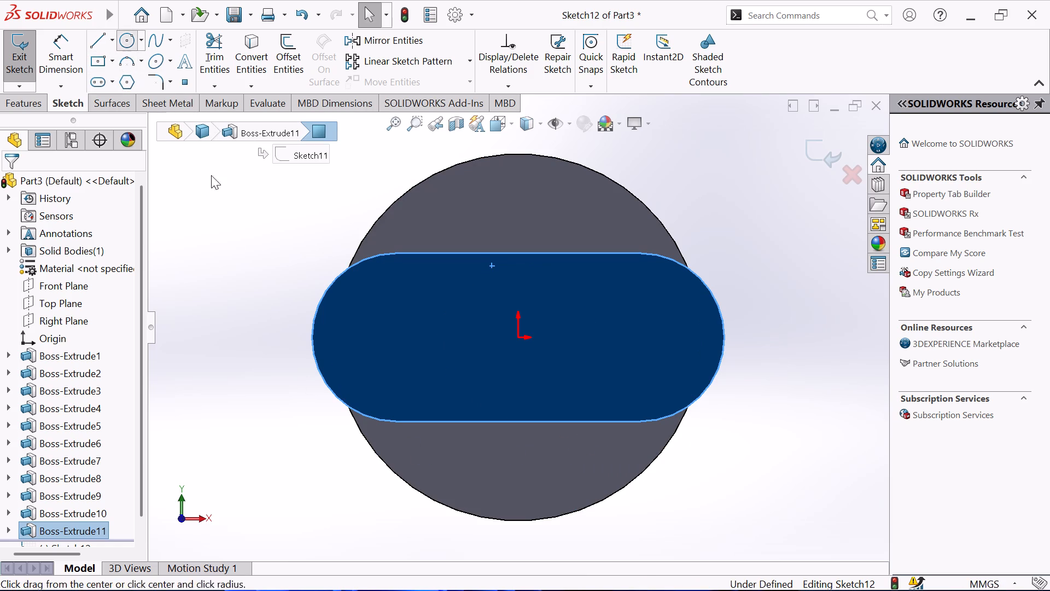
click(397, 337)
click(404, 300)
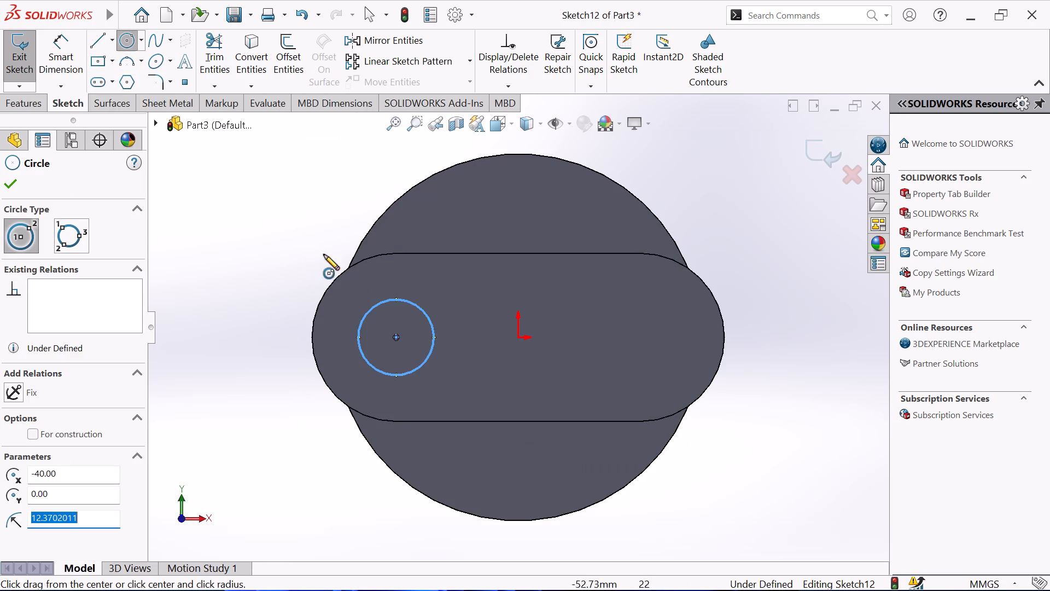
right_click(266, 231)
click(304, 240)
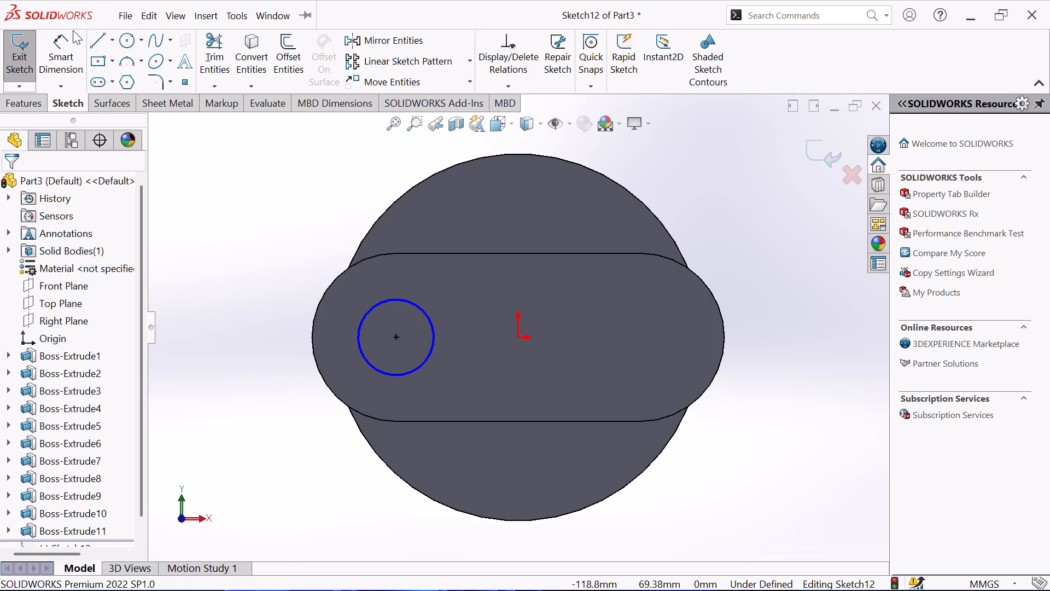
Dimension the circle with a diameter of 40 mm.
click(71, 70)
click(379, 305)
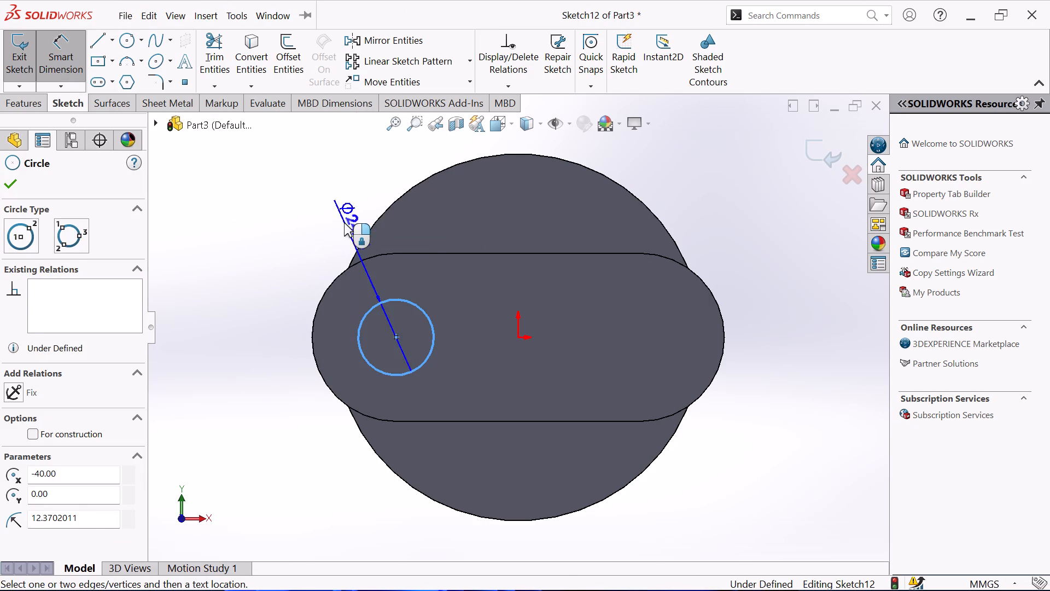
click(341, 219)
text(40)
key(Return)
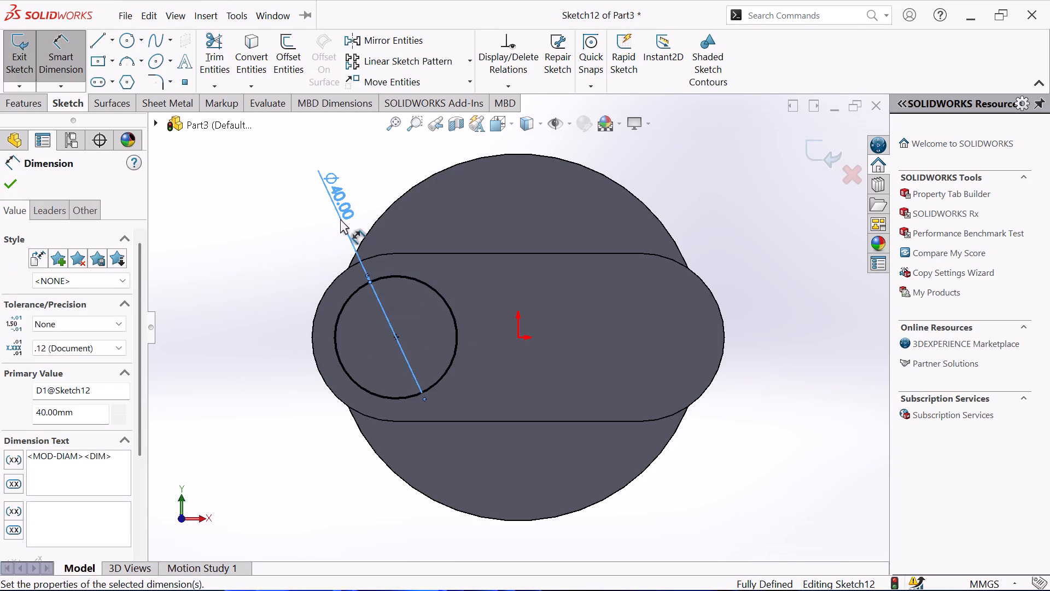
click(7, 193)
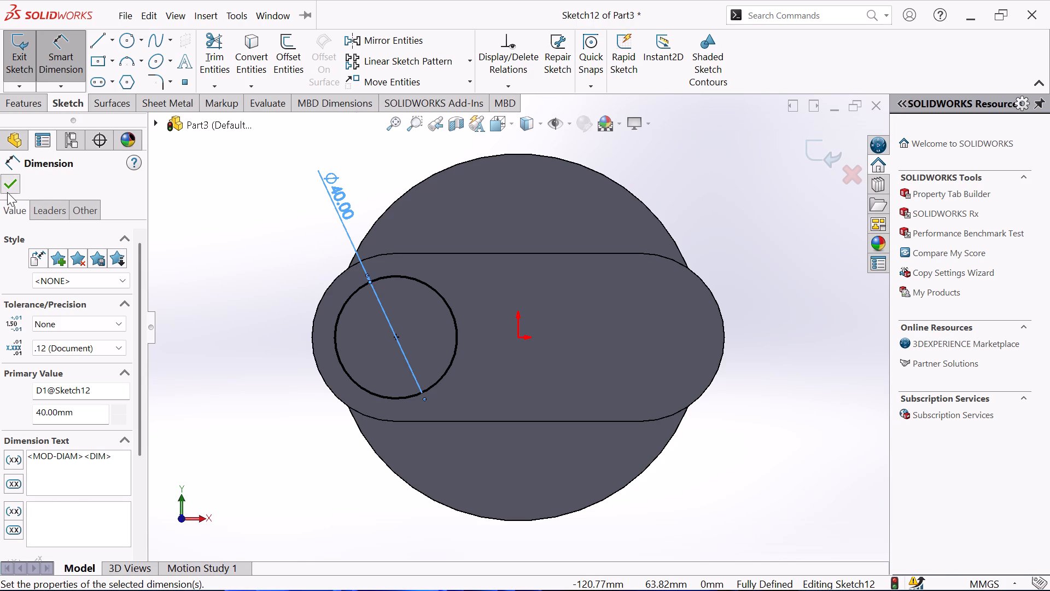
Extrude the 40 mm circle as a merged pin with a blind depth of 35 mm from the sketch plane.
click(15, 112)
click(24, 66)
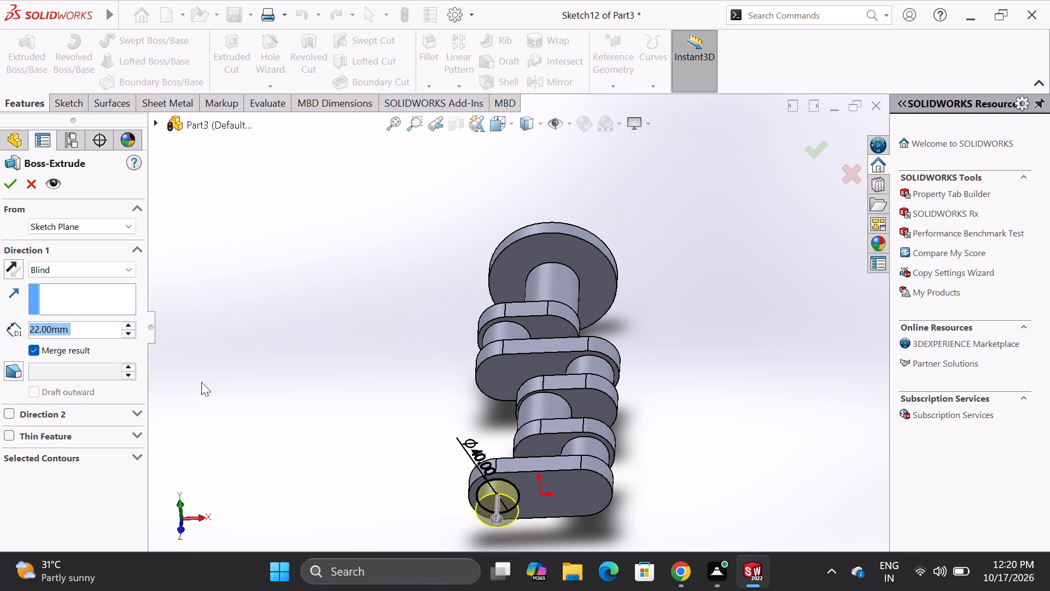
click(130, 326)
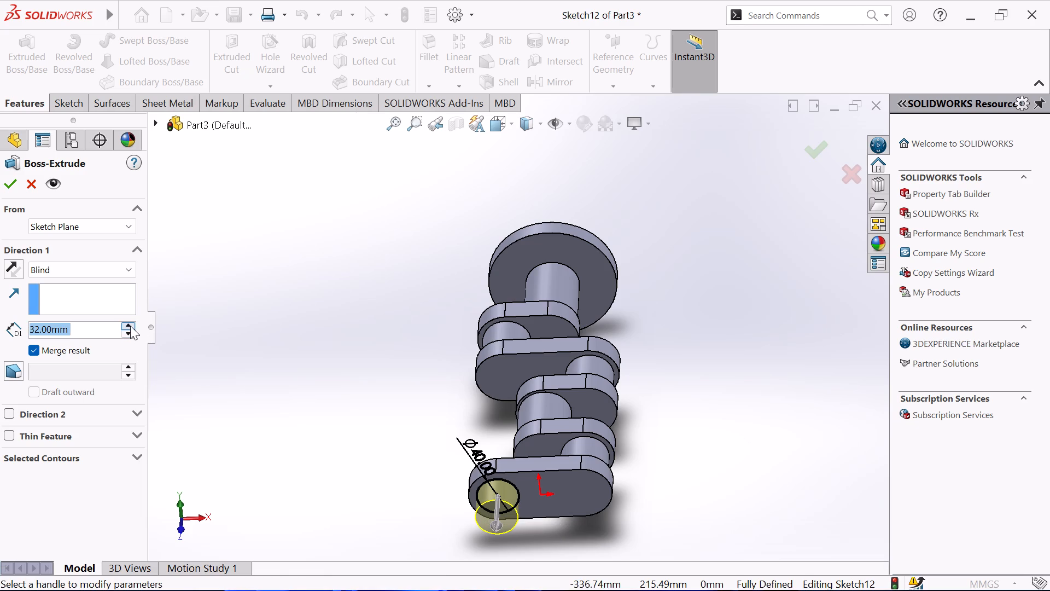
click(130, 326)
text(35)
key(Return)
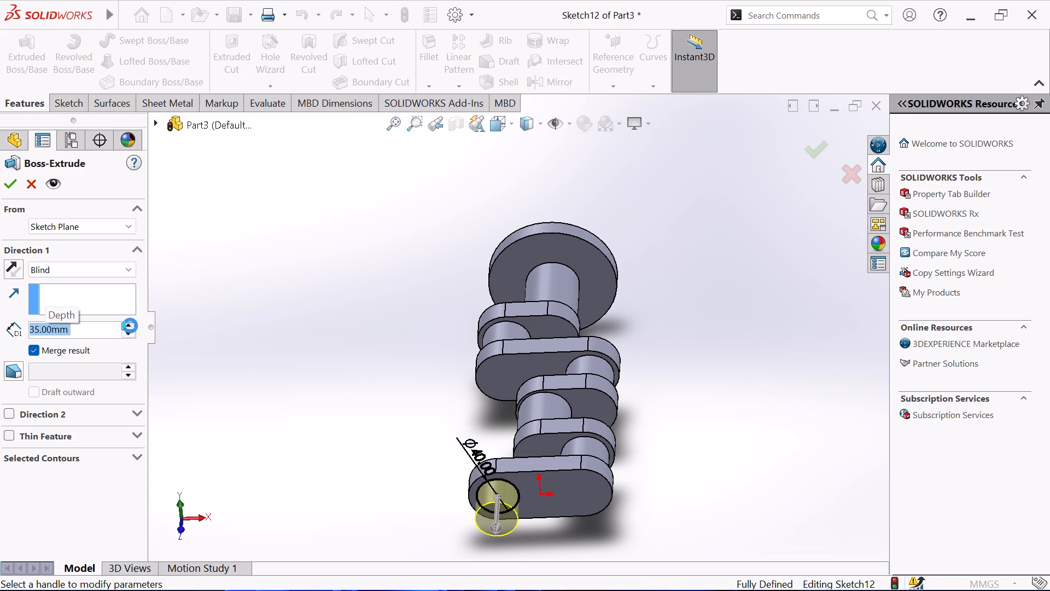
key(Return)
click(226, 306)
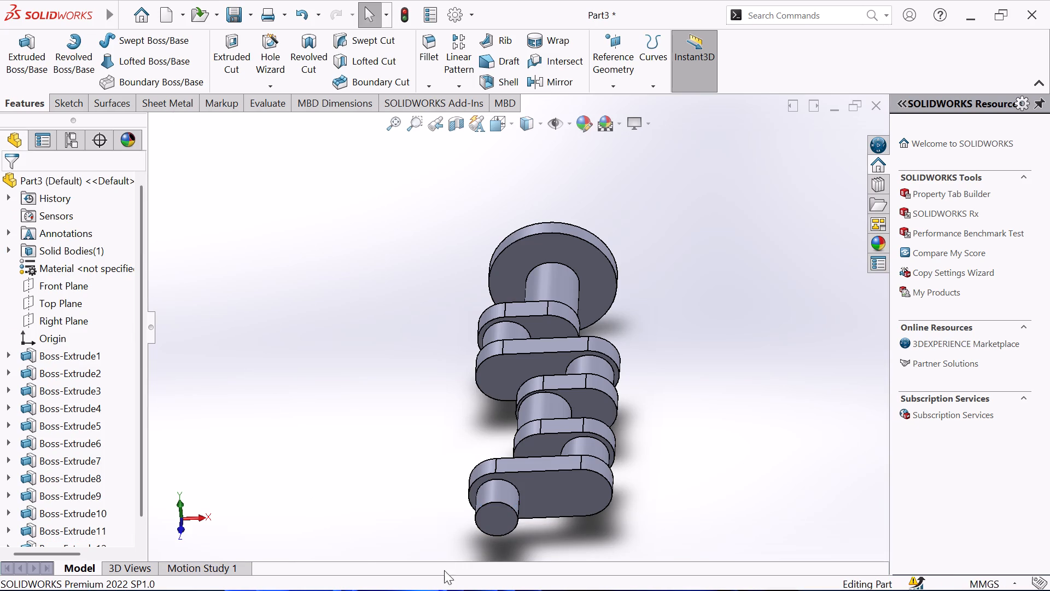
On the new pin's end face, sketch a horizontal straight slot from the pin centre past the origin, about 69.6 mm between centres and 28.2 mm wide.
click(494, 526)
click(556, 495)
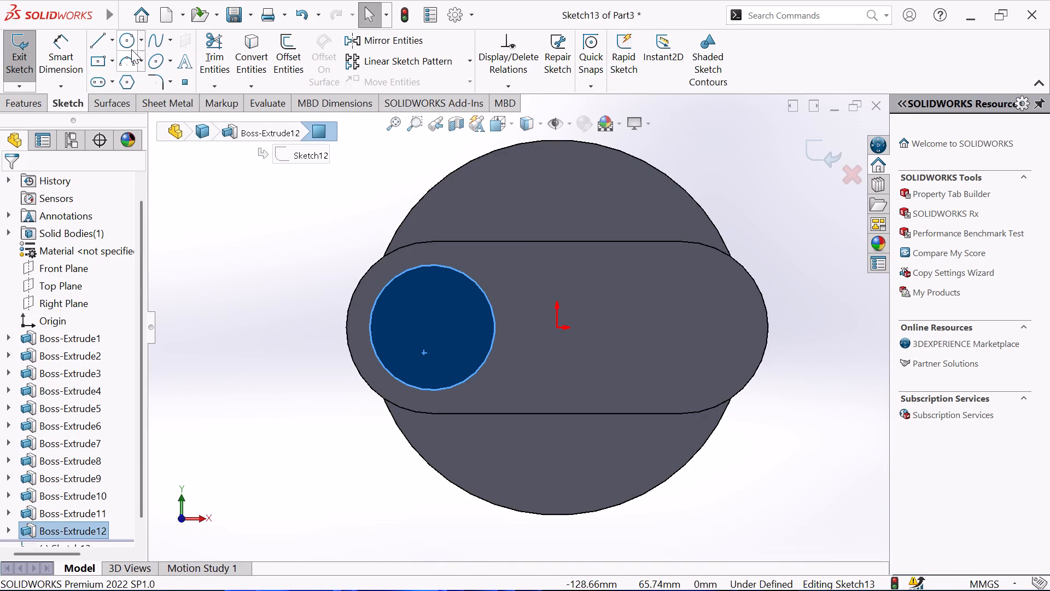
click(99, 83)
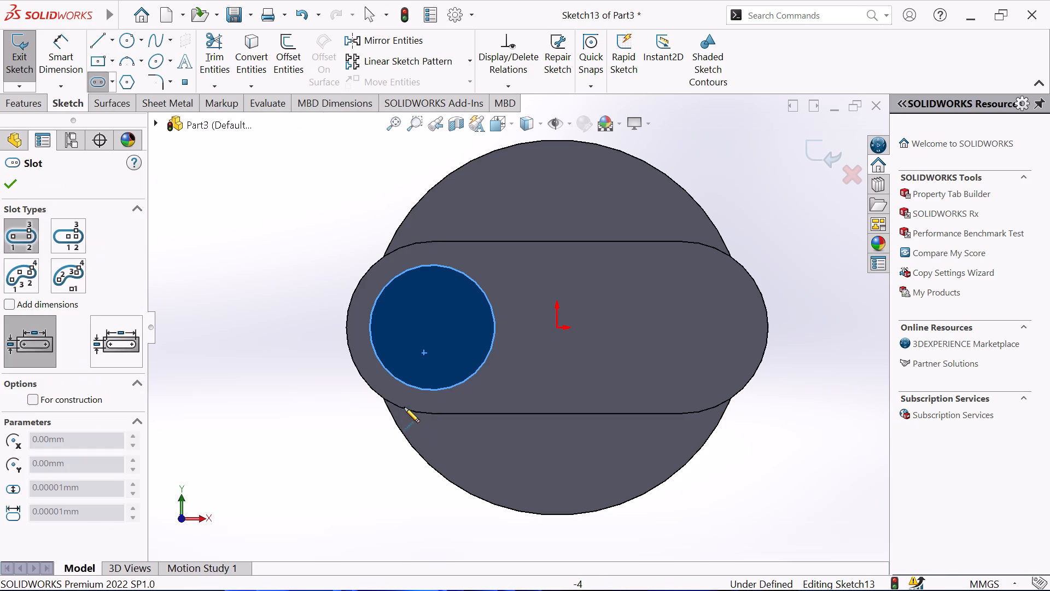
click(433, 328)
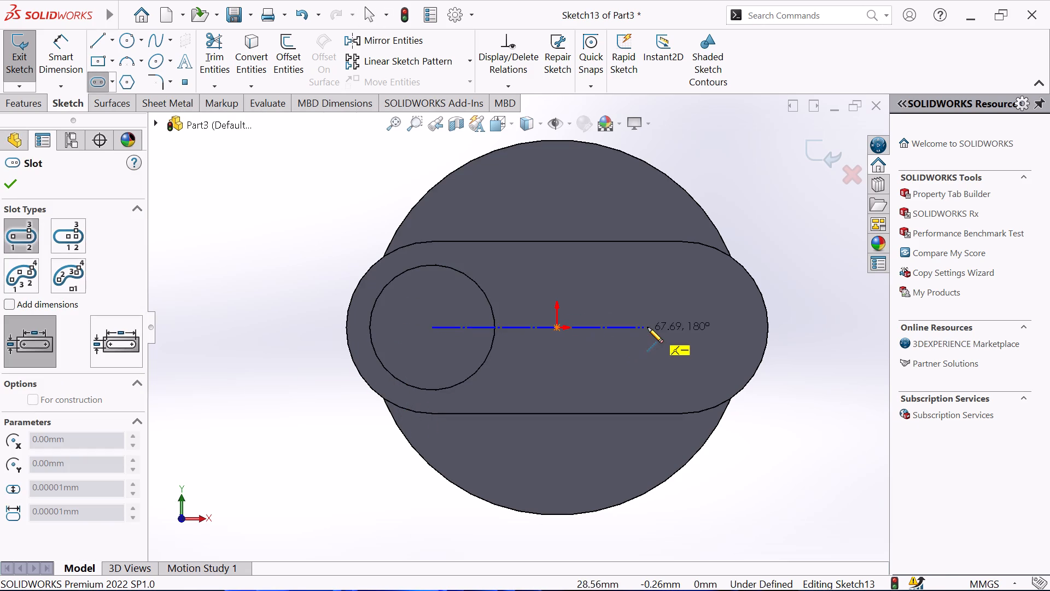
click(650, 327)
click(679, 283)
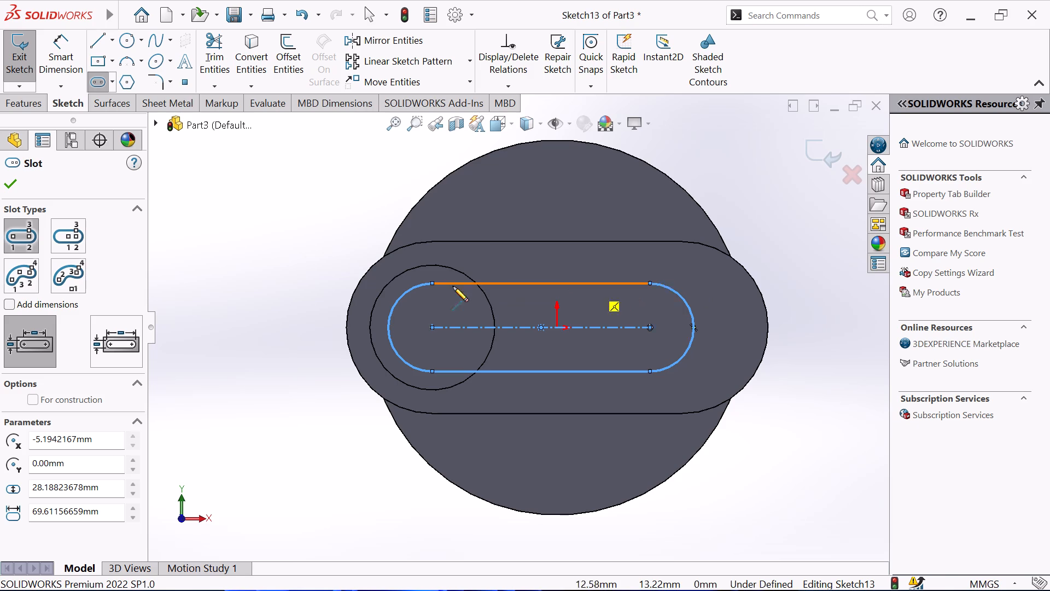
right_click(275, 222)
click(334, 228)
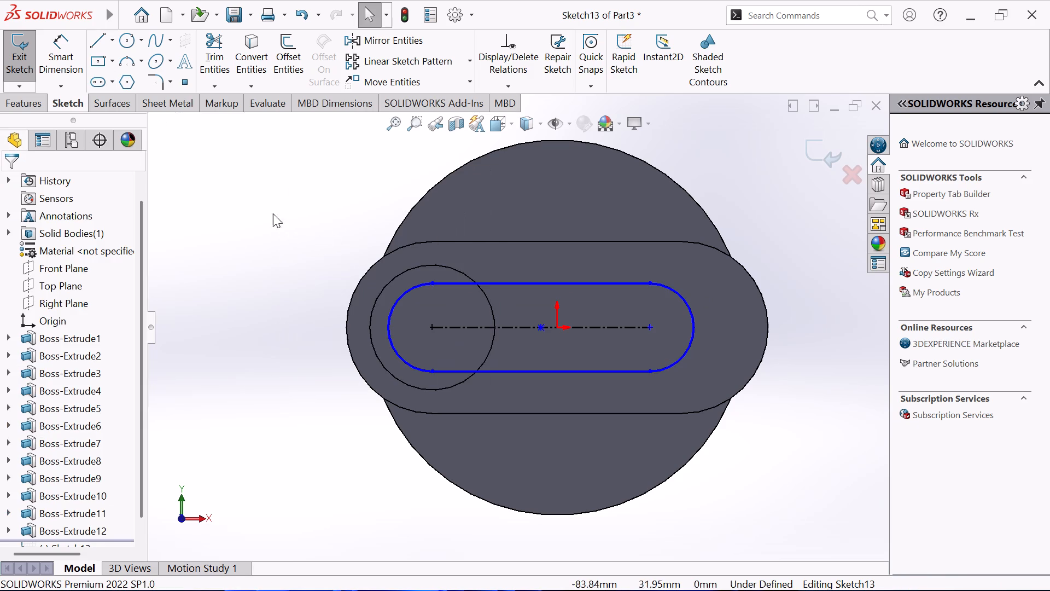
Dimension the slot's centreline with a centre-to-centre length of 40 mm.
click(71, 47)
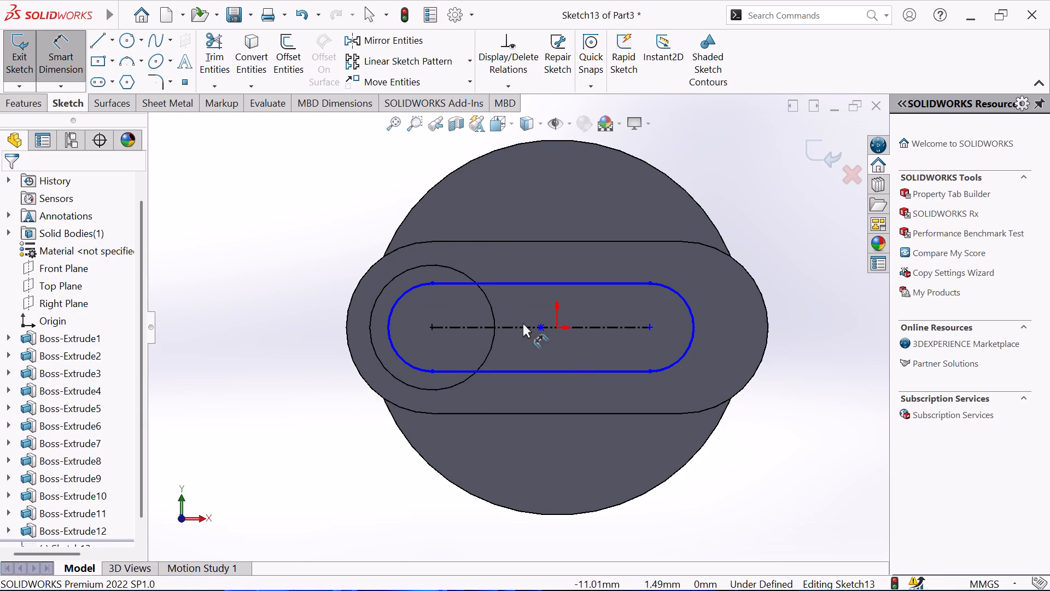
click(518, 325)
click(540, 436)
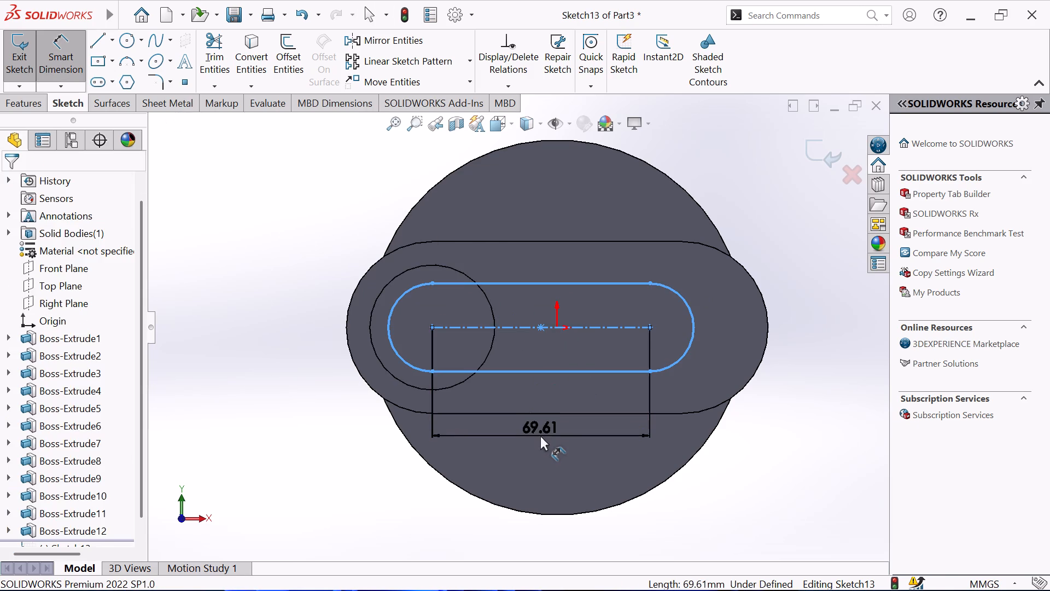
text(40)
key(Return)
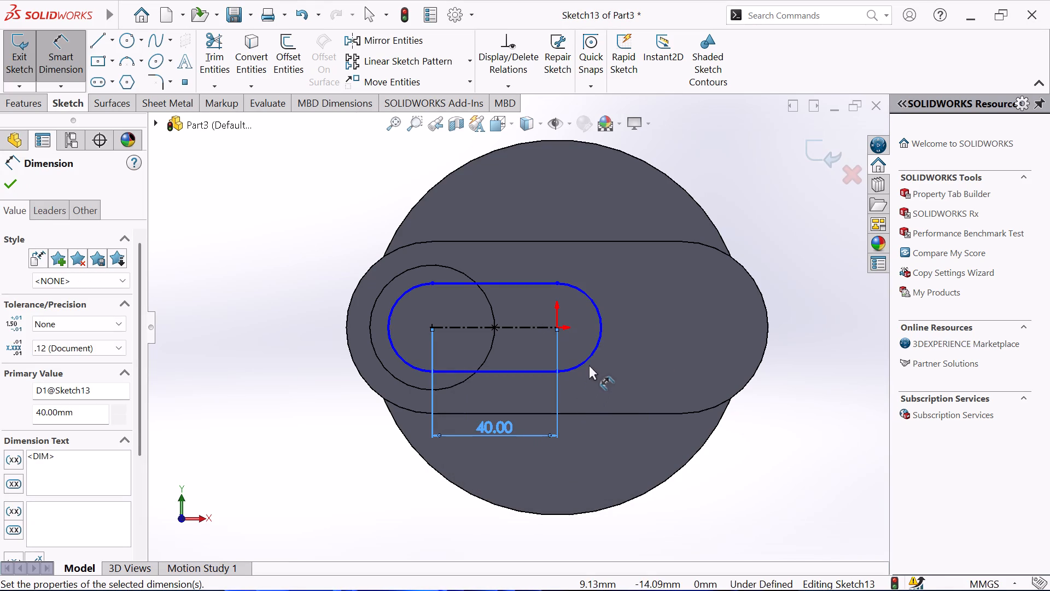
Dimension the slot's end arc with a radius of 27.5 mm.
click(590, 359)
click(665, 317)
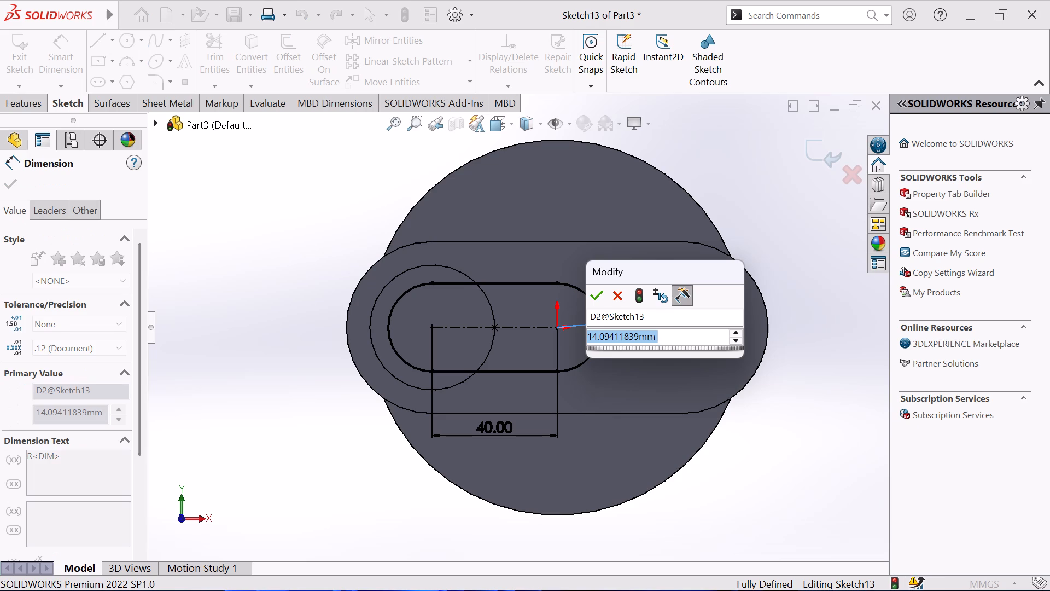
text(27)
key(period)
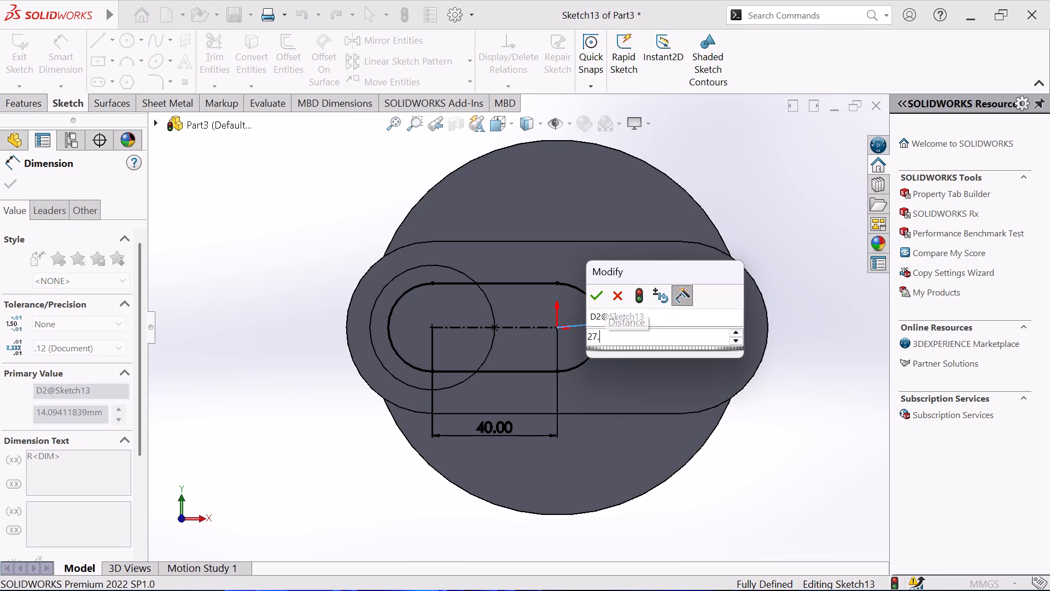
key(5)
key(Return)
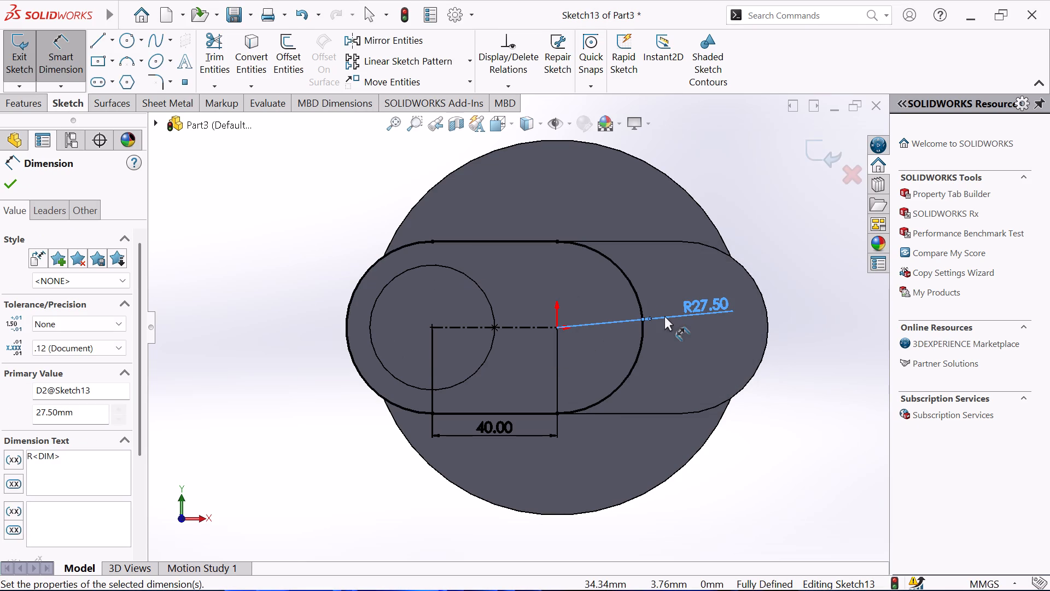
right_click(252, 182)
click(288, 230)
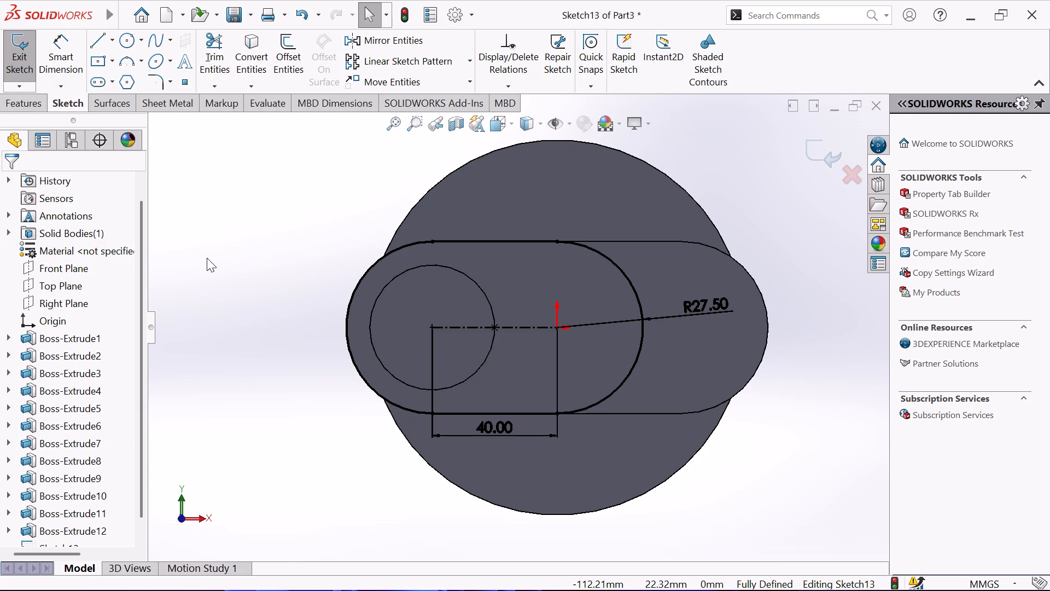
Extrude the slot profile as a merged web with a blind depth of 22 mm from the sketch plane.
click(20, 100)
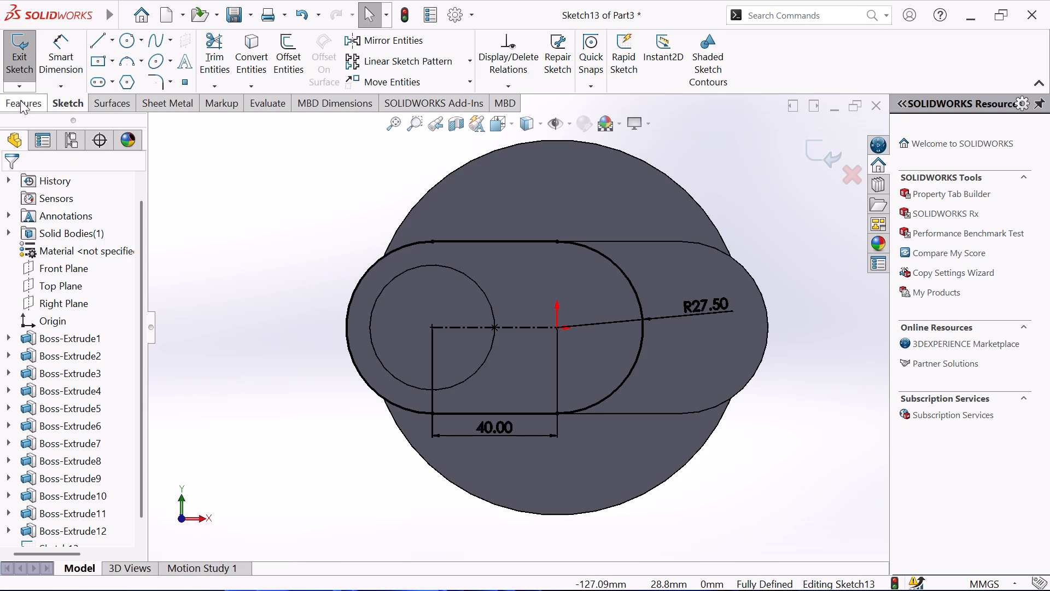
click(39, 49)
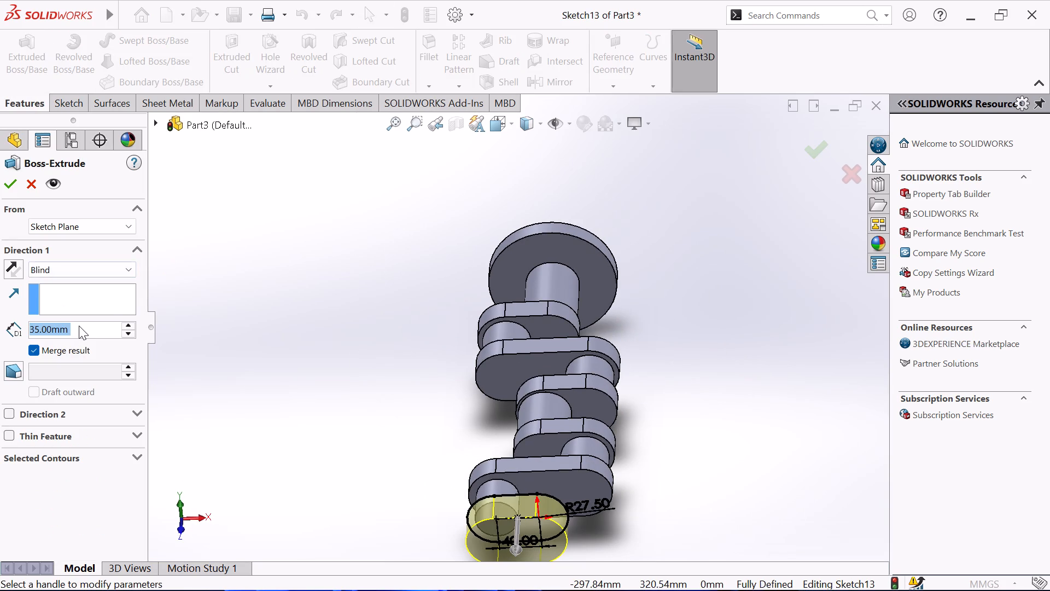
text(22)
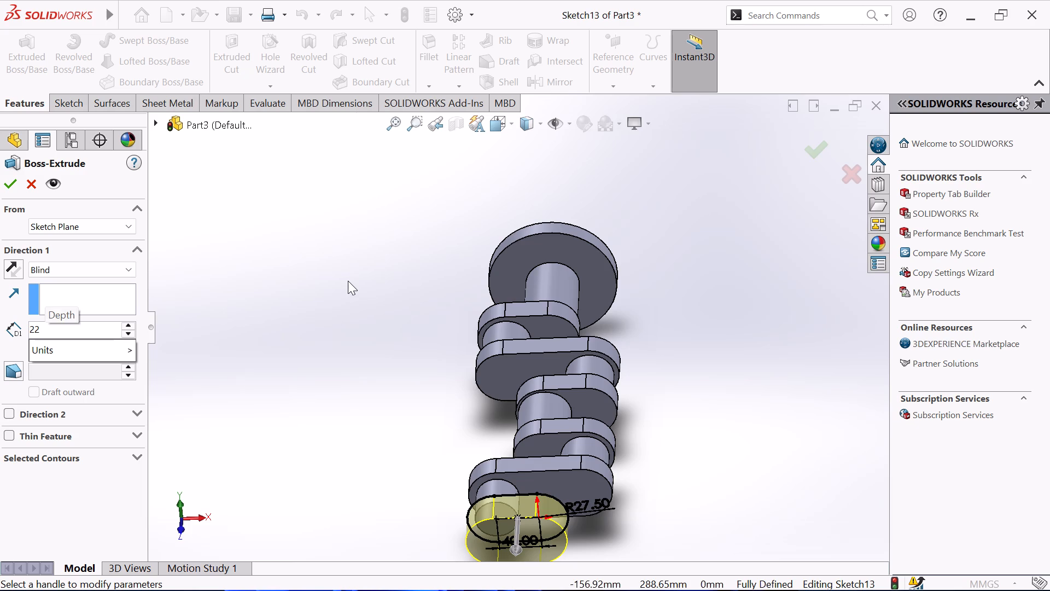
click(348, 281)
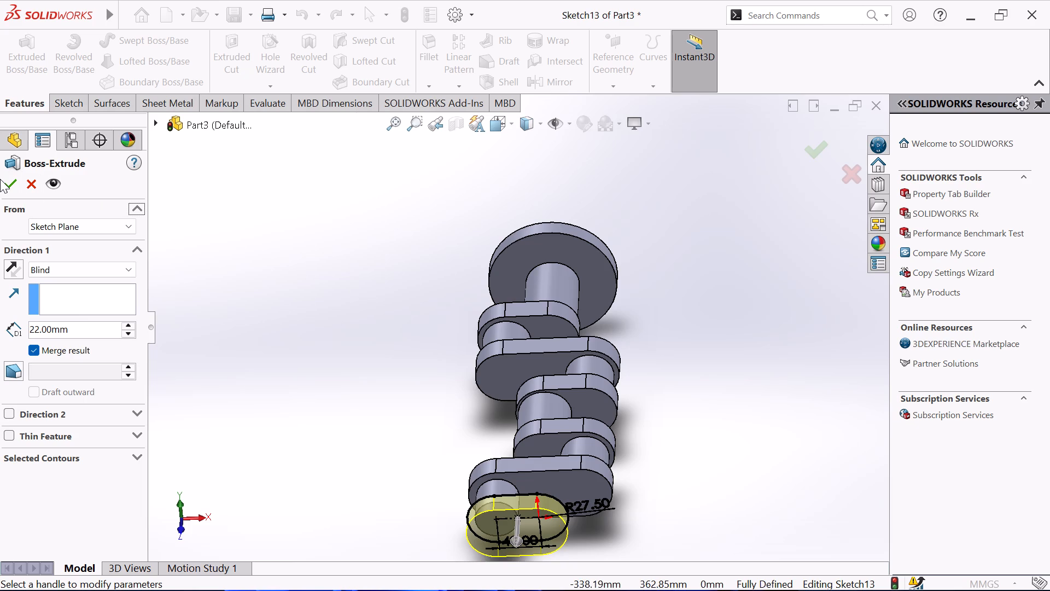
click(13, 181)
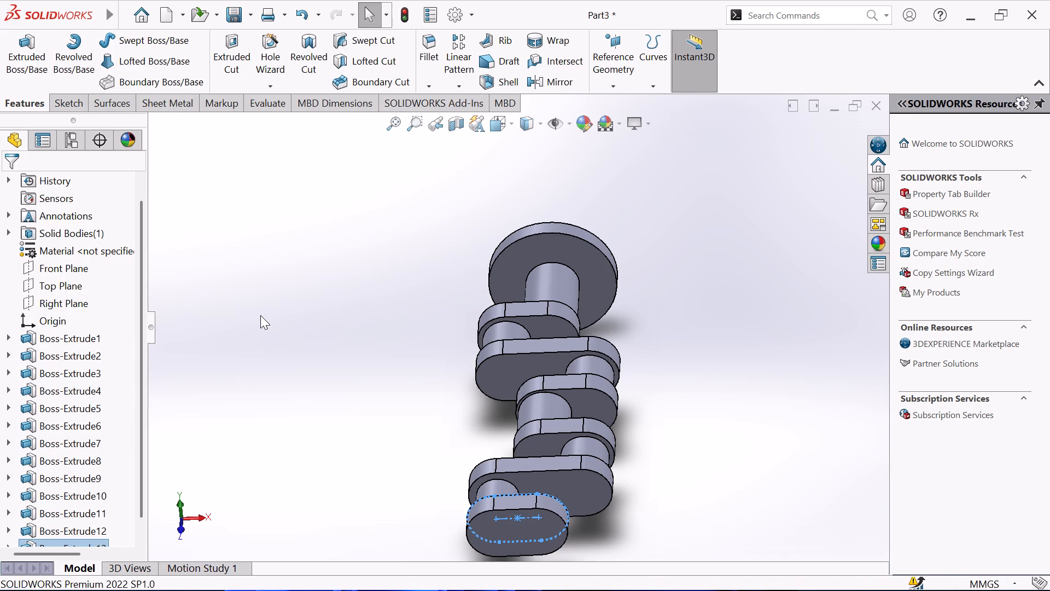
click(260, 315)
On the new web's outer flat face, sketch a circle of about 14.1 mm radius centred on the origin.
click(521, 529)
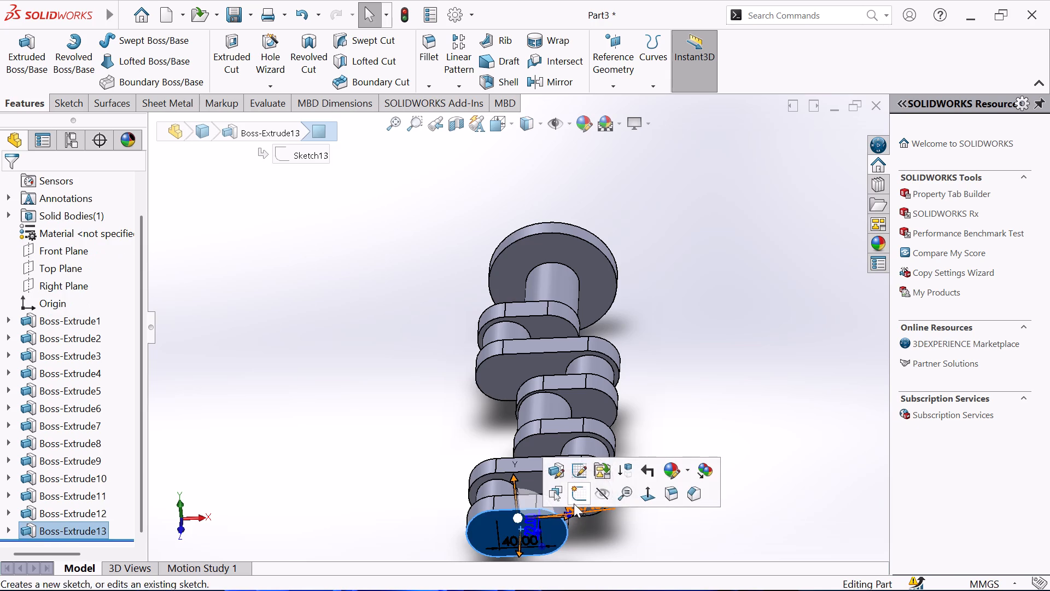
click(579, 500)
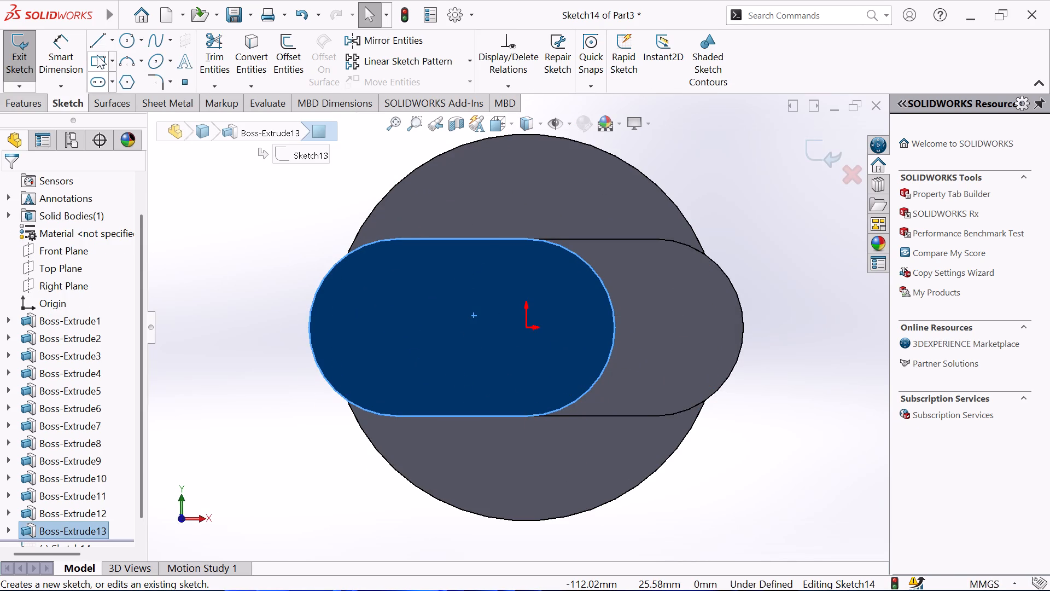
click(134, 44)
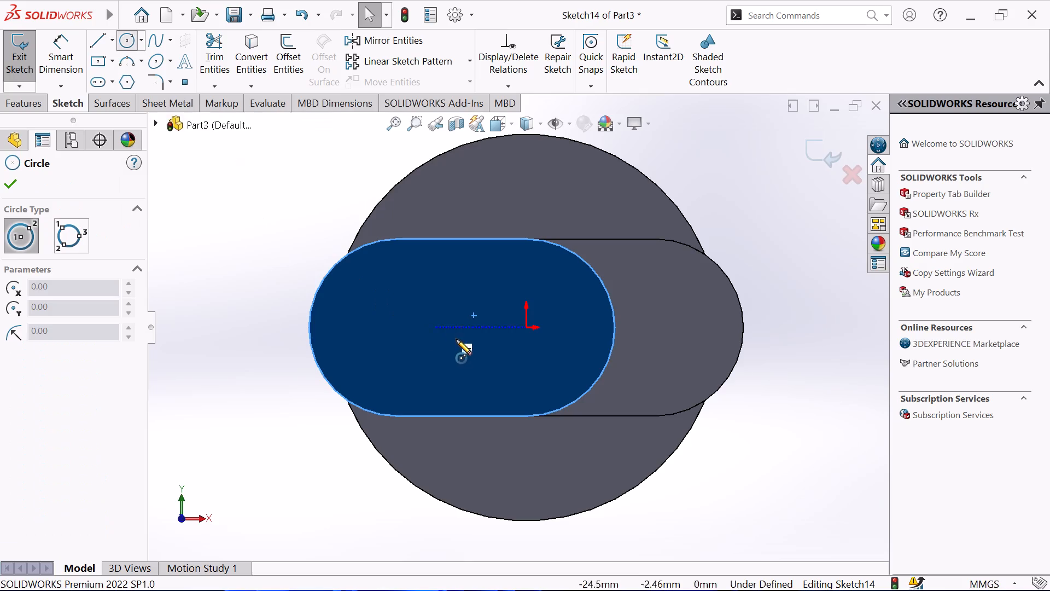
click(527, 329)
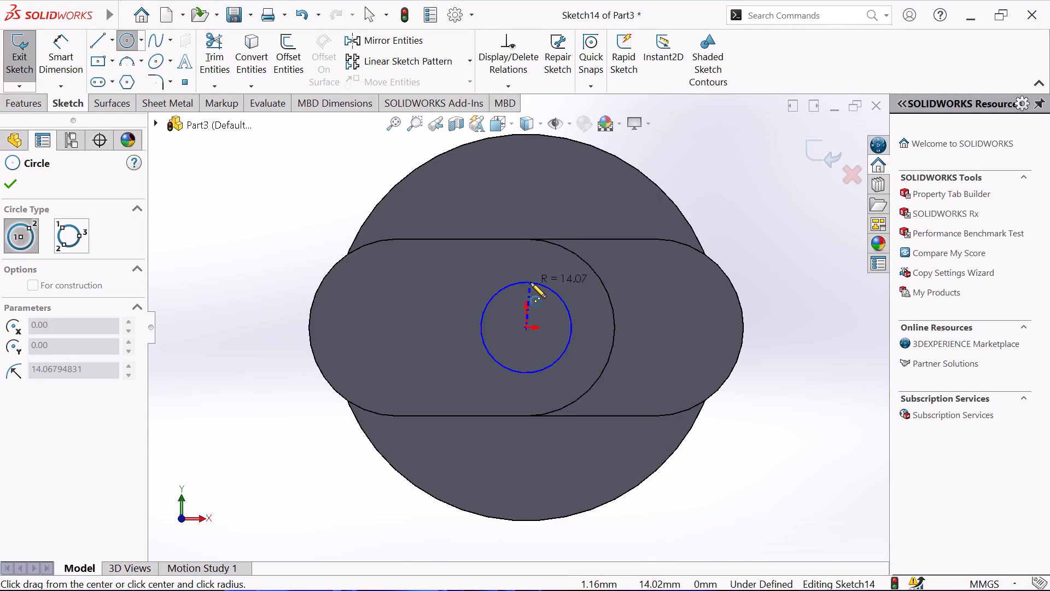
click(530, 282)
right_click(254, 210)
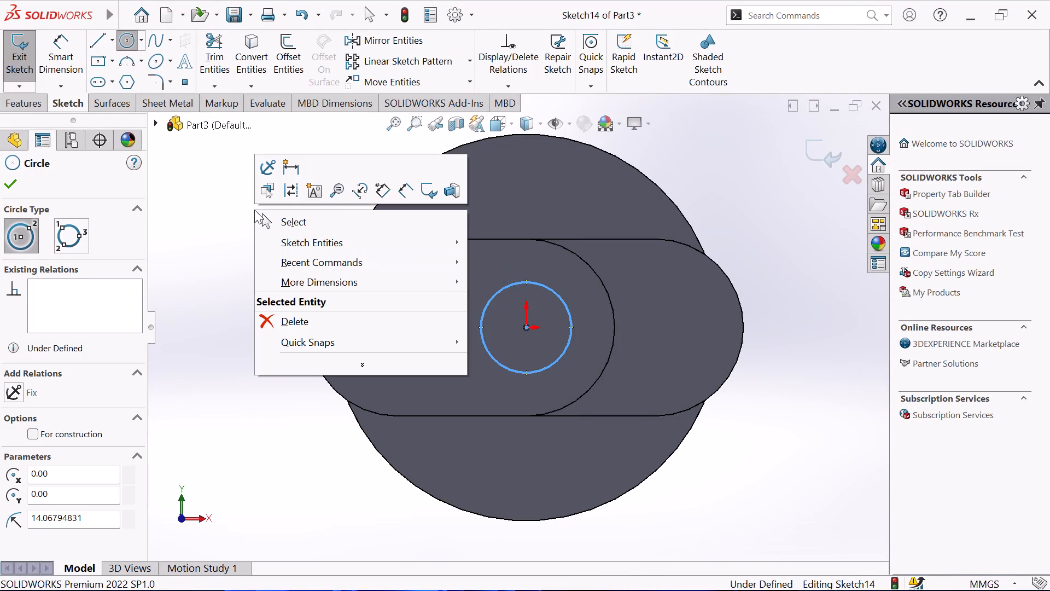
click(285, 223)
Dimension the circle with a diameter of 45 mm.
click(72, 41)
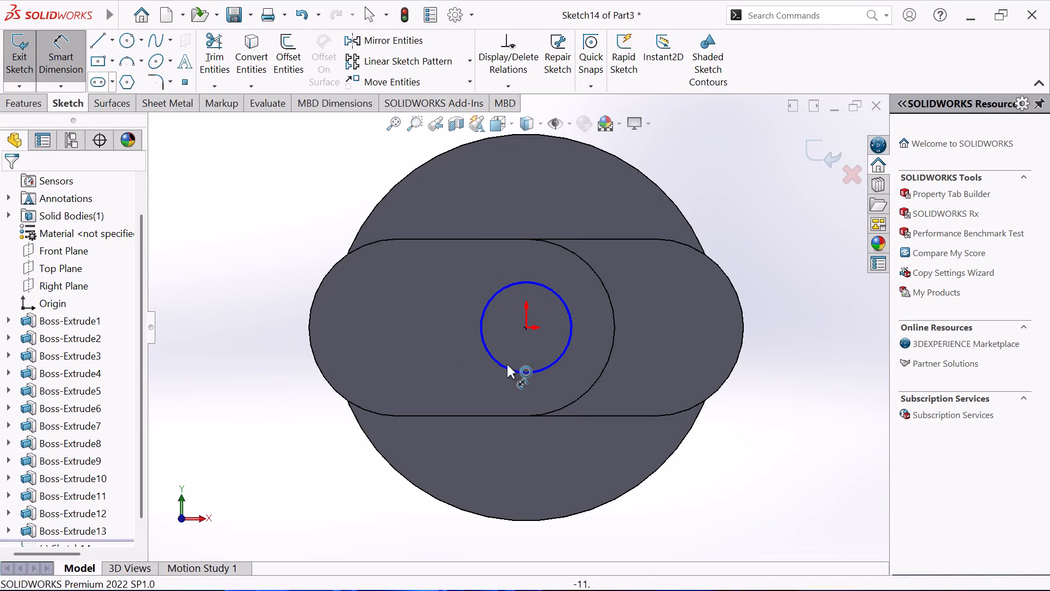
click(565, 357)
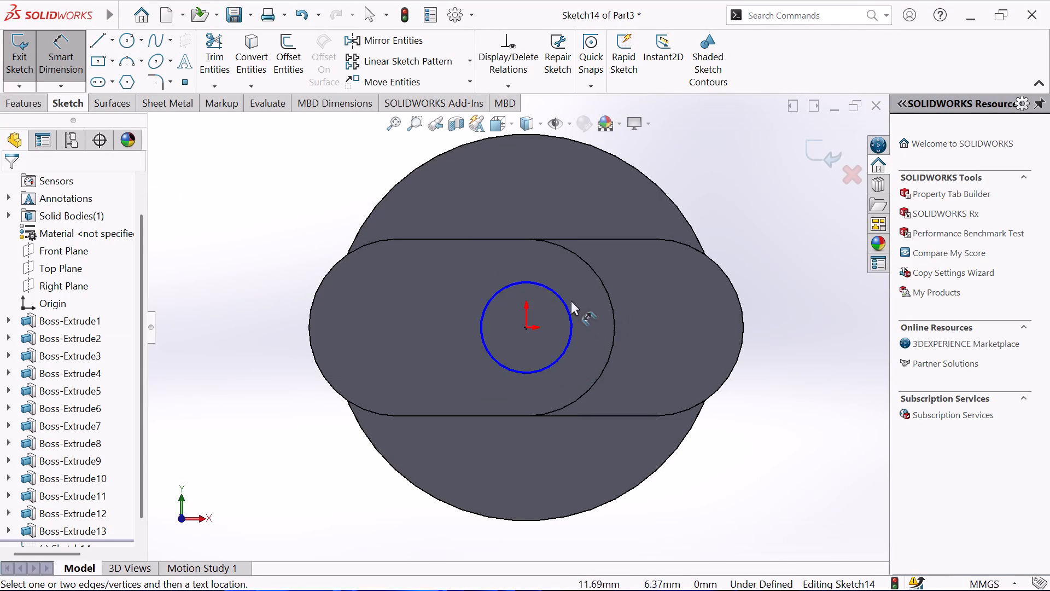
click(565, 305)
click(624, 282)
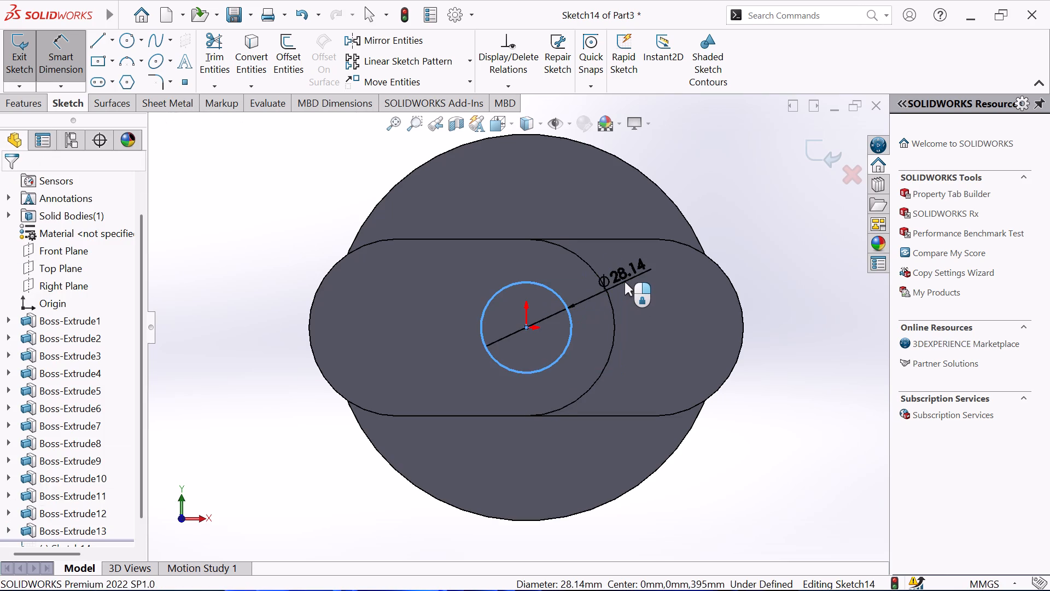
text(45)
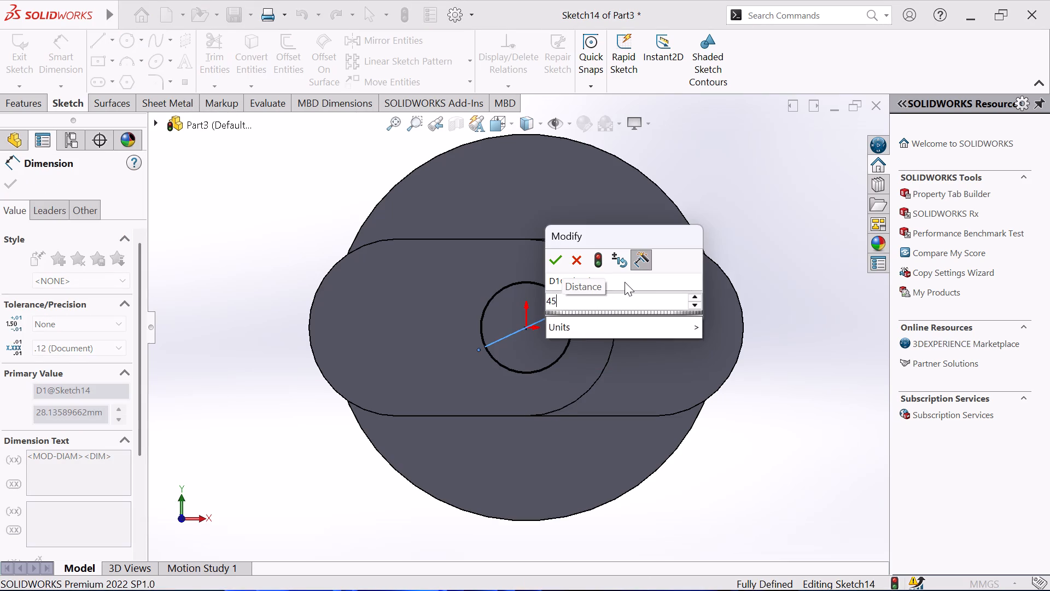
key(Return)
right_click(710, 213)
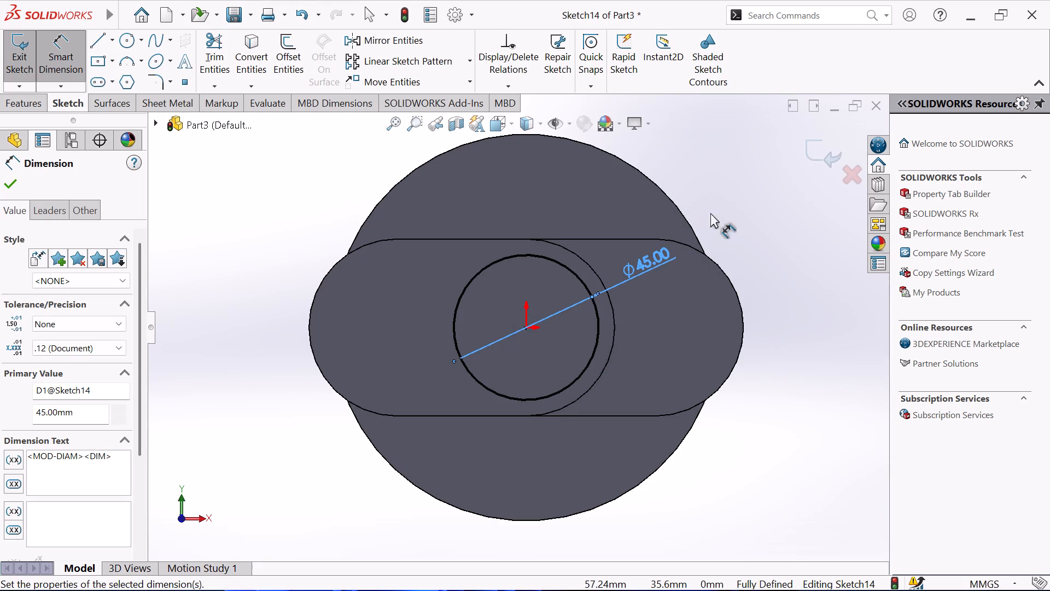
click(759, 262)
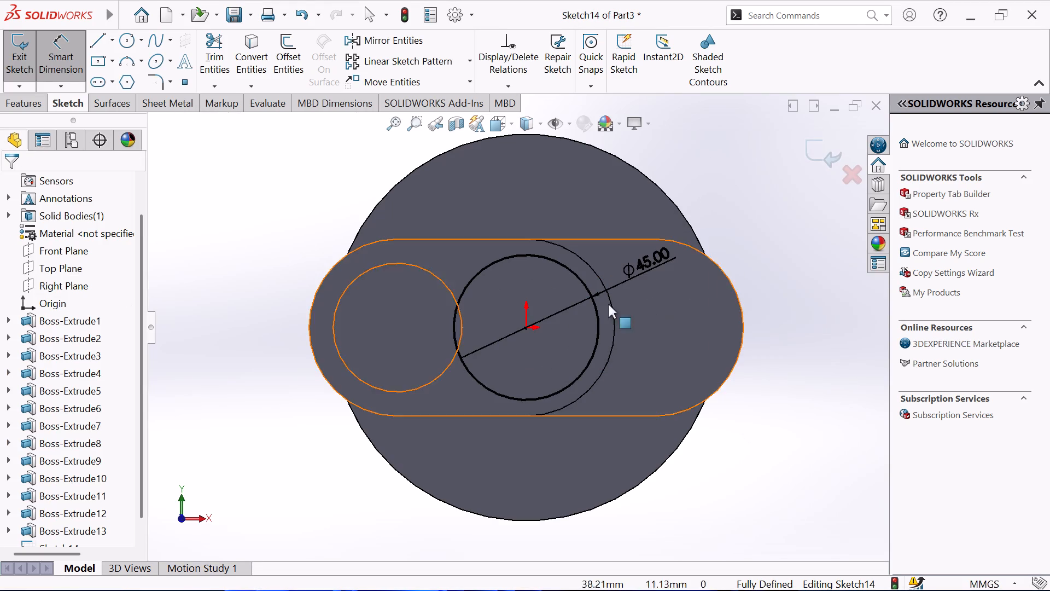
Extrude the 45 mm circle as a merged shaft with a blind depth of 145 mm from the sketch plane.
click(18, 101)
click(37, 66)
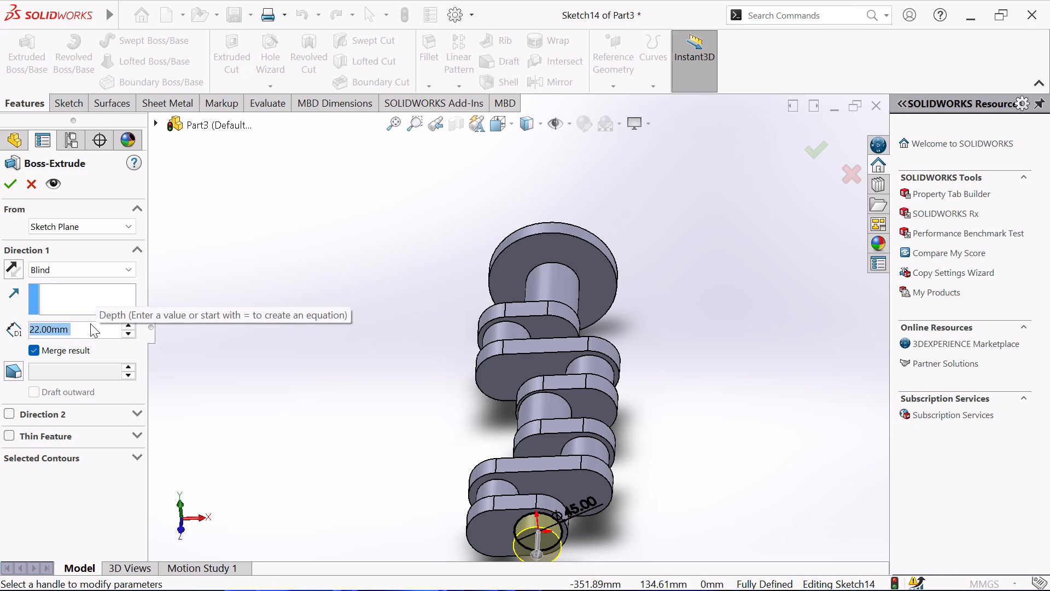
click(131, 321)
click(131, 323)
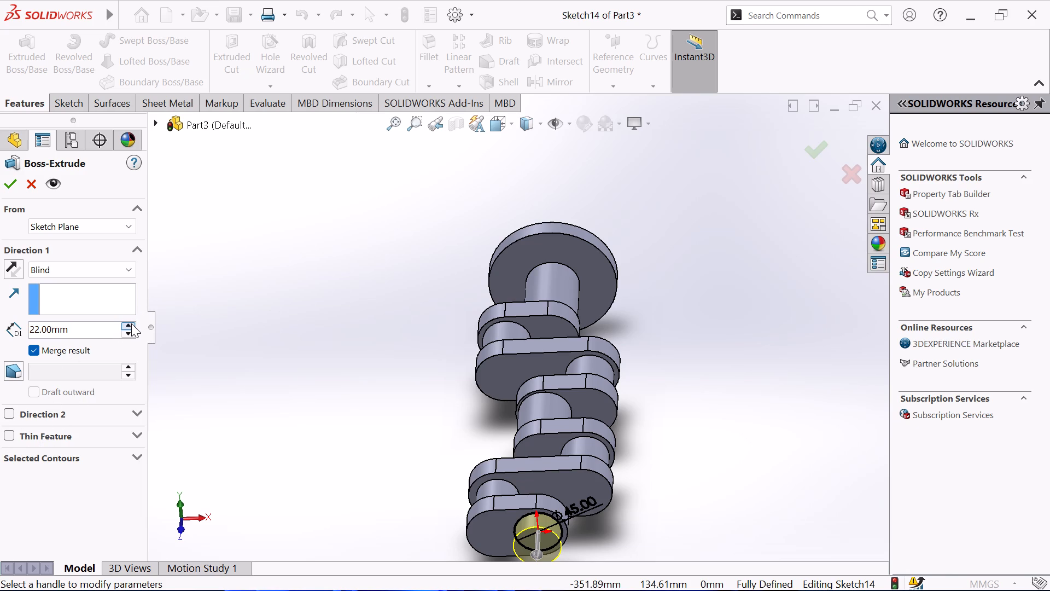
triple_click(131, 323)
click(132, 324)
click(132, 324)
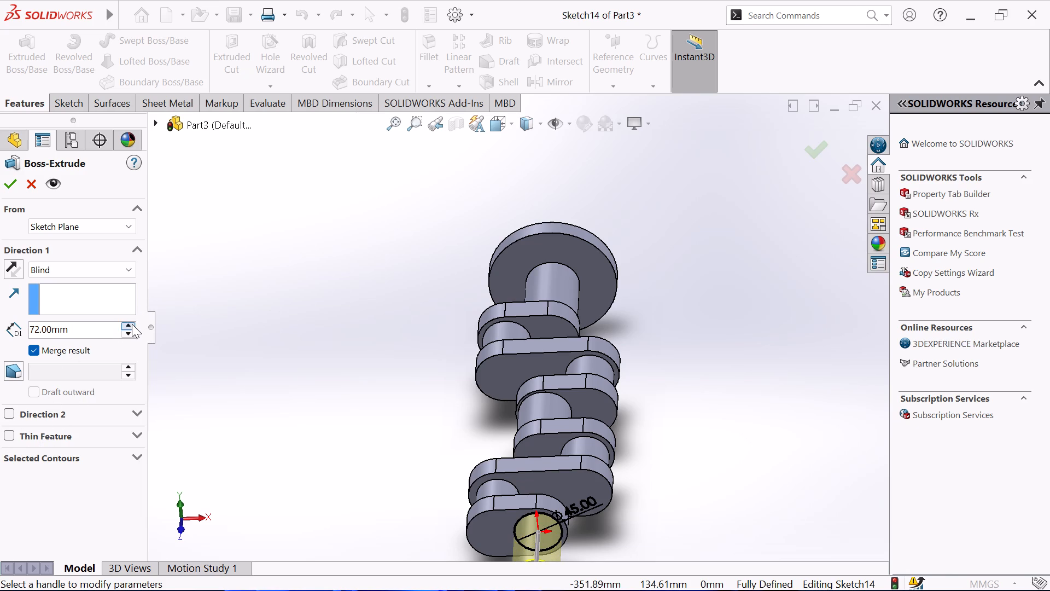
click(132, 324)
click(132, 324)
click(132, 324)
click(132, 324)
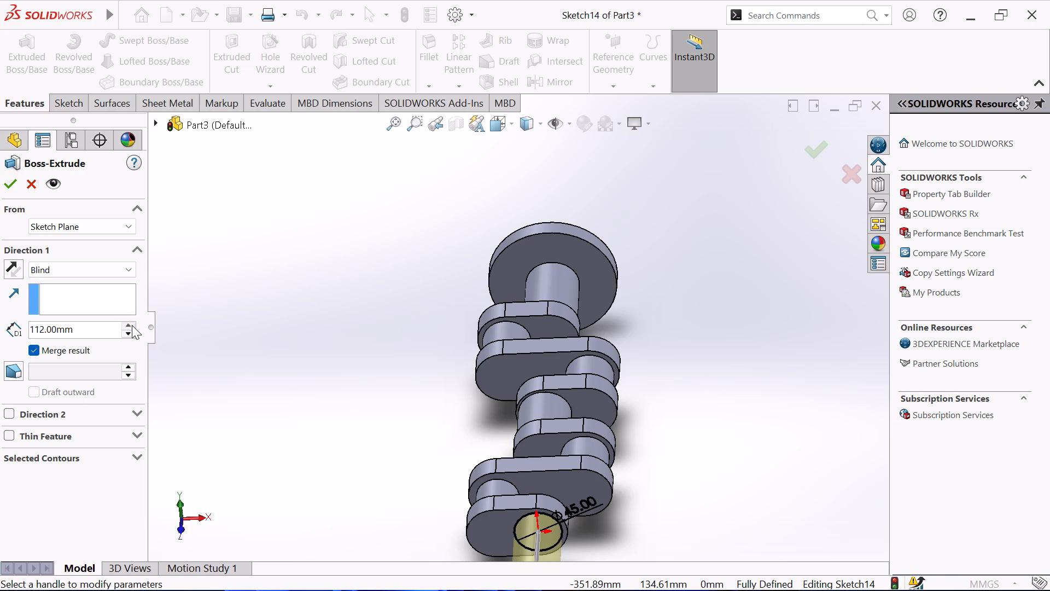
click(132, 325)
click(132, 325)
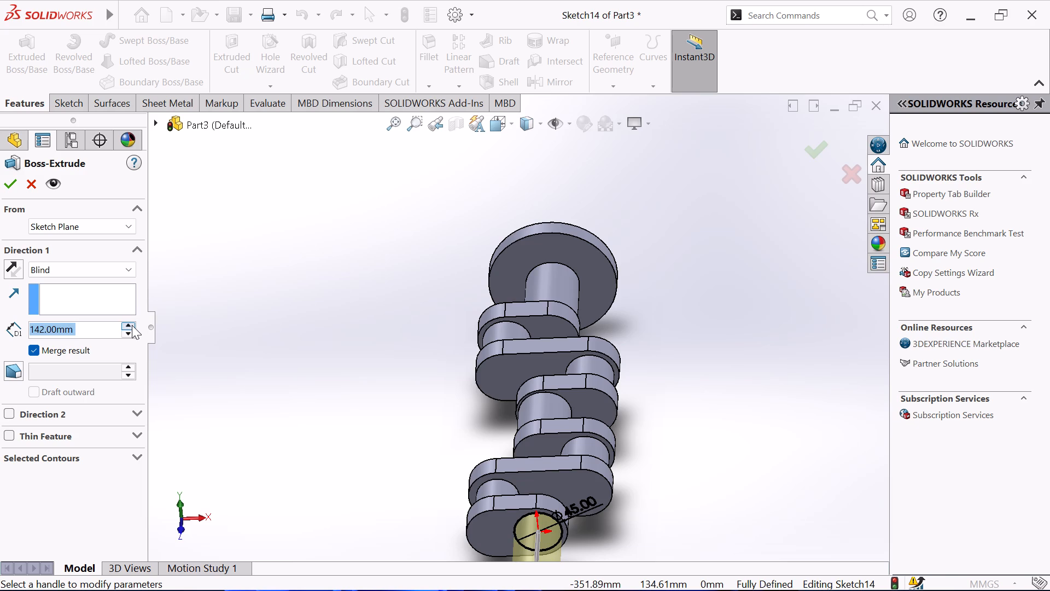
key(1)
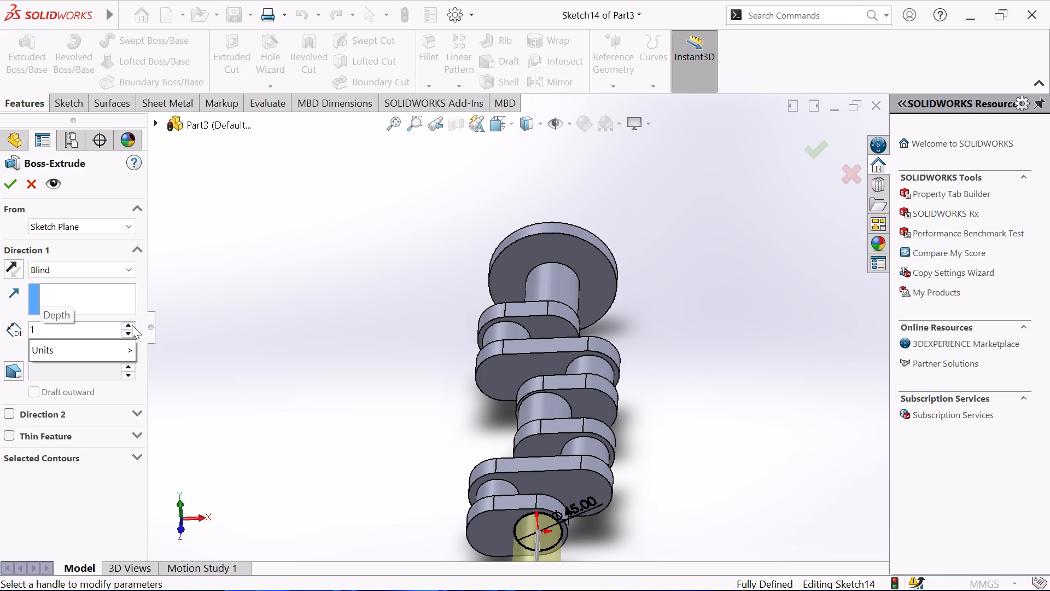
text(45)
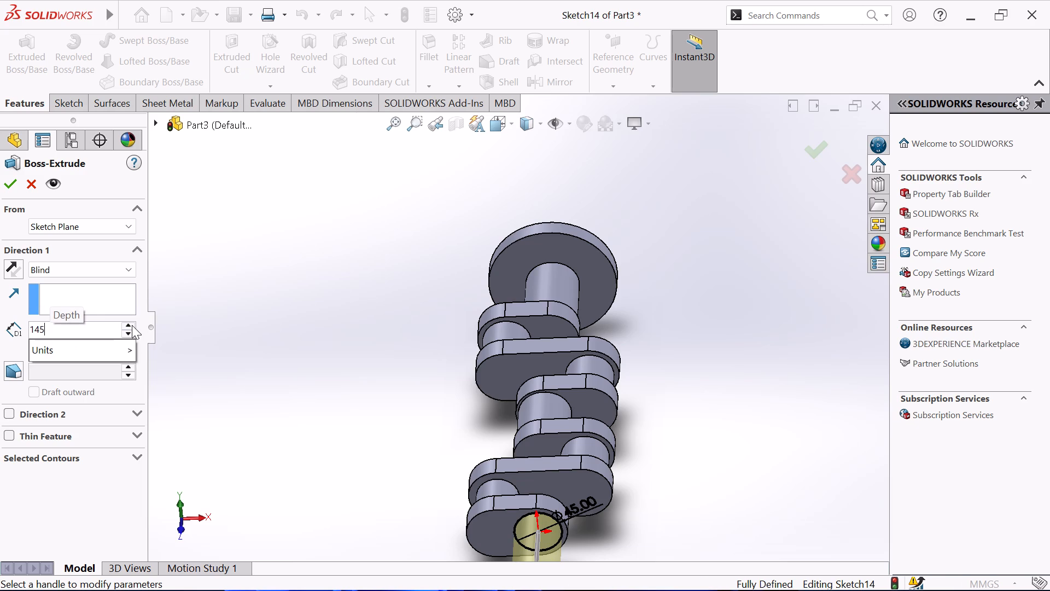
key(Return)
scroll(197, 304, up, 2)
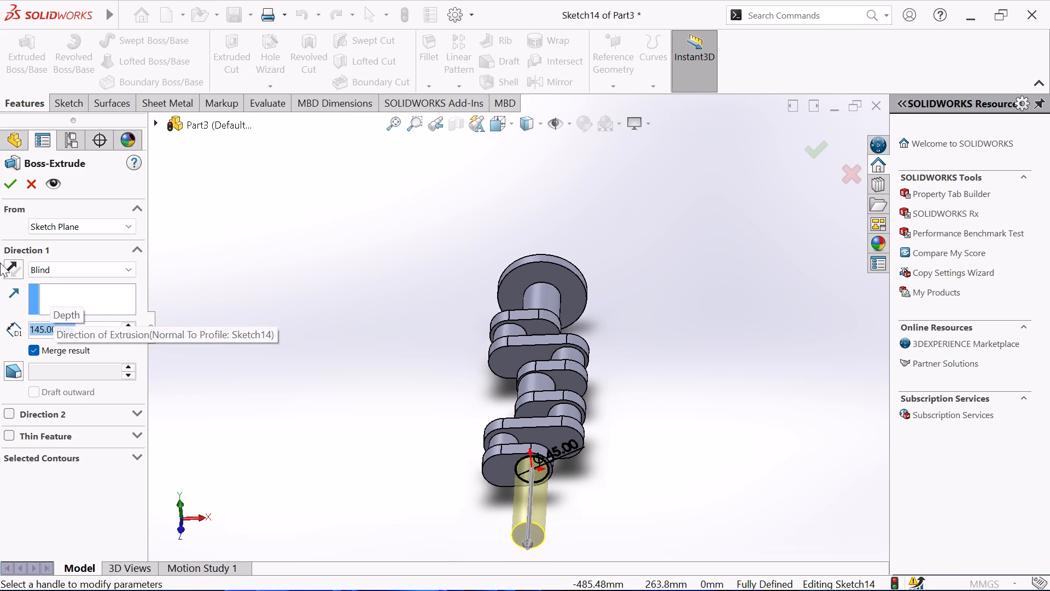
click(10, 181)
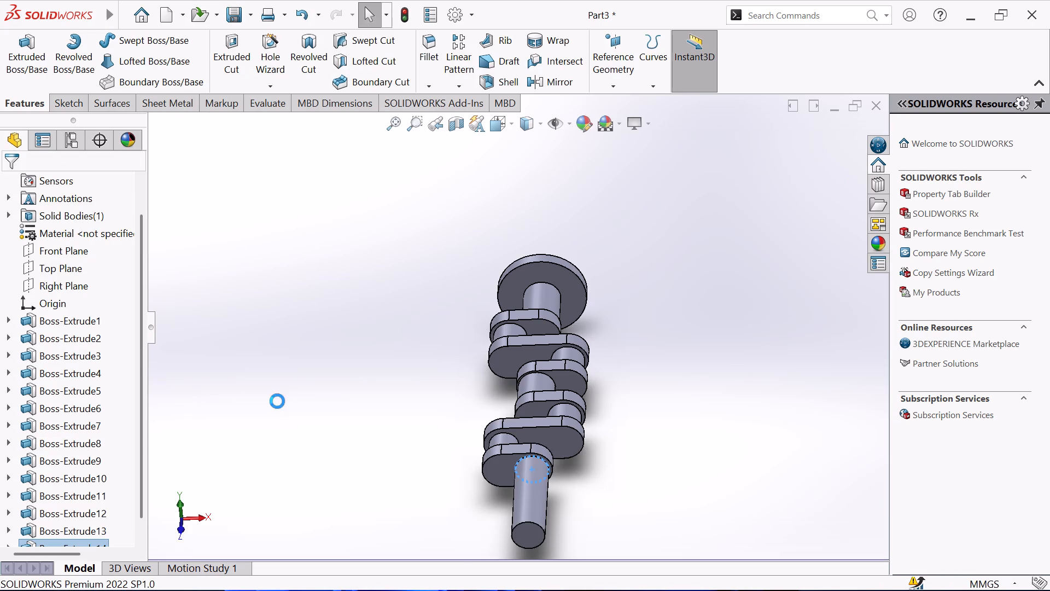
click(279, 401)
On the new shaft's free end face, sketch a circle of about 12.4 mm radius centred on the origin.
click(529, 536)
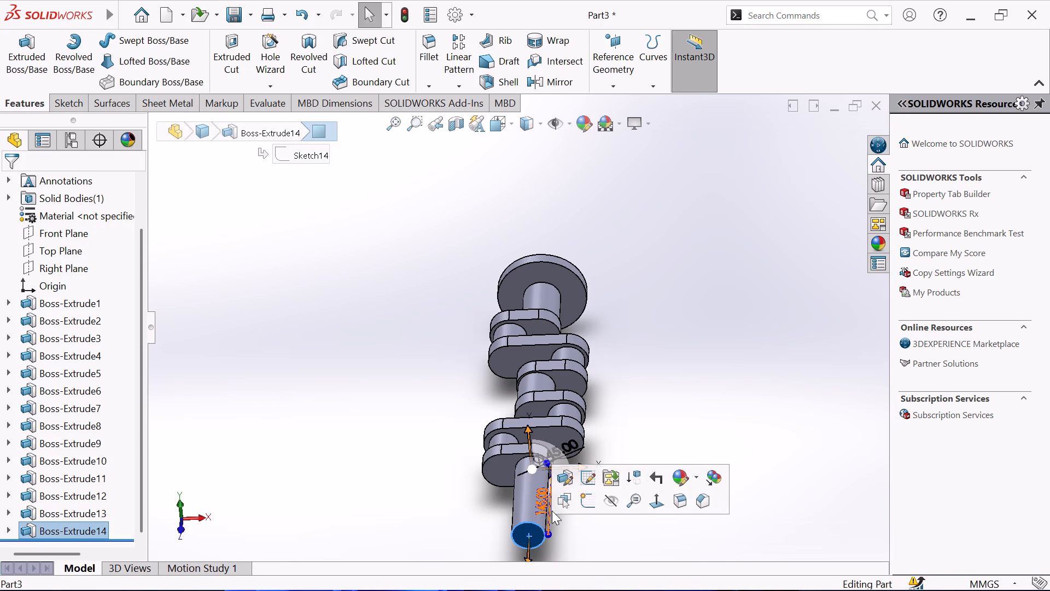
click(588, 509)
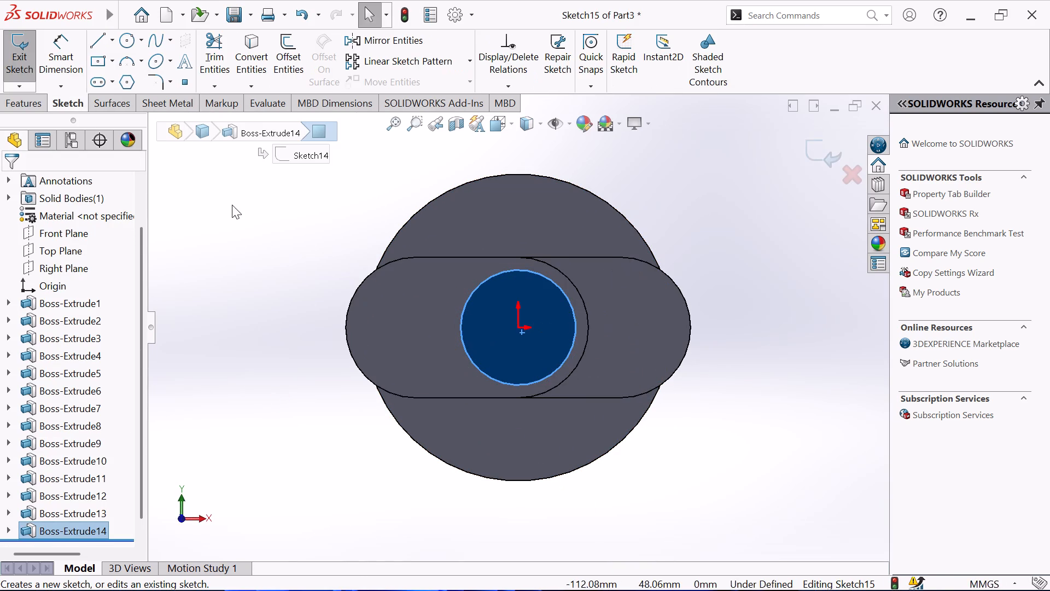
click(267, 236)
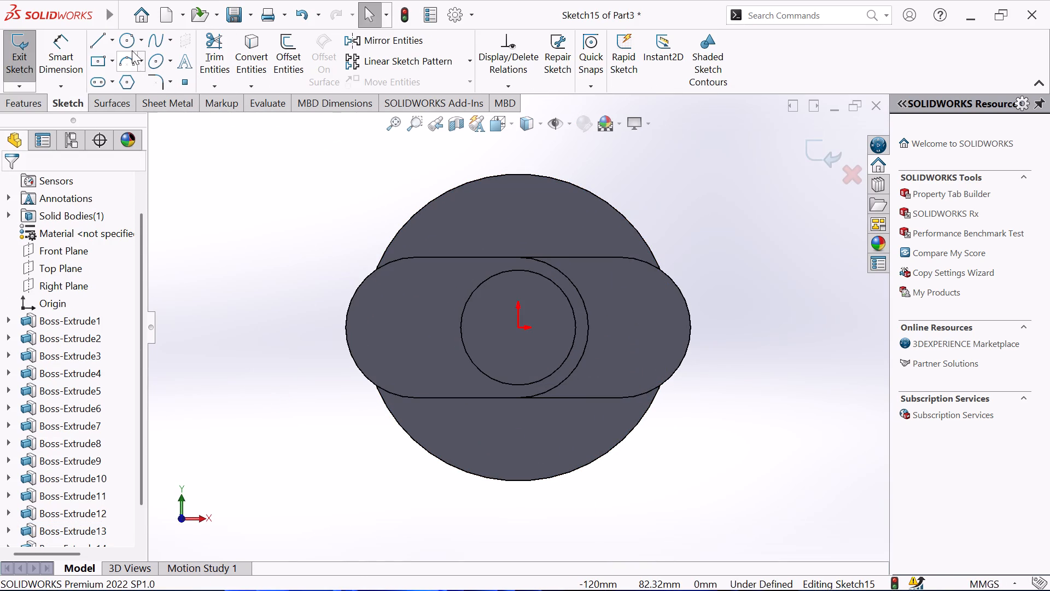
click(130, 42)
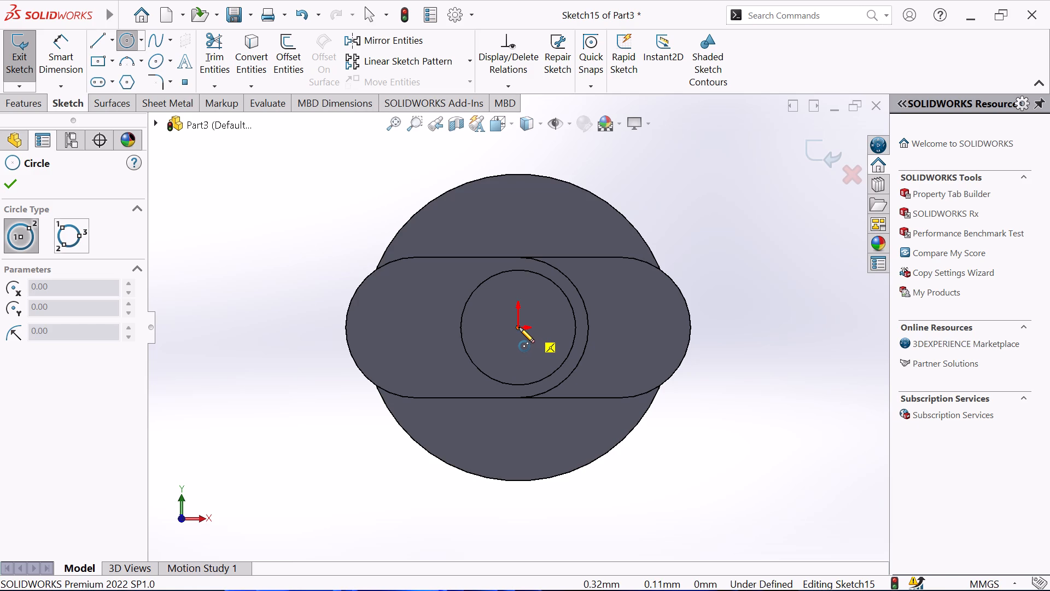
click(519, 327)
click(525, 297)
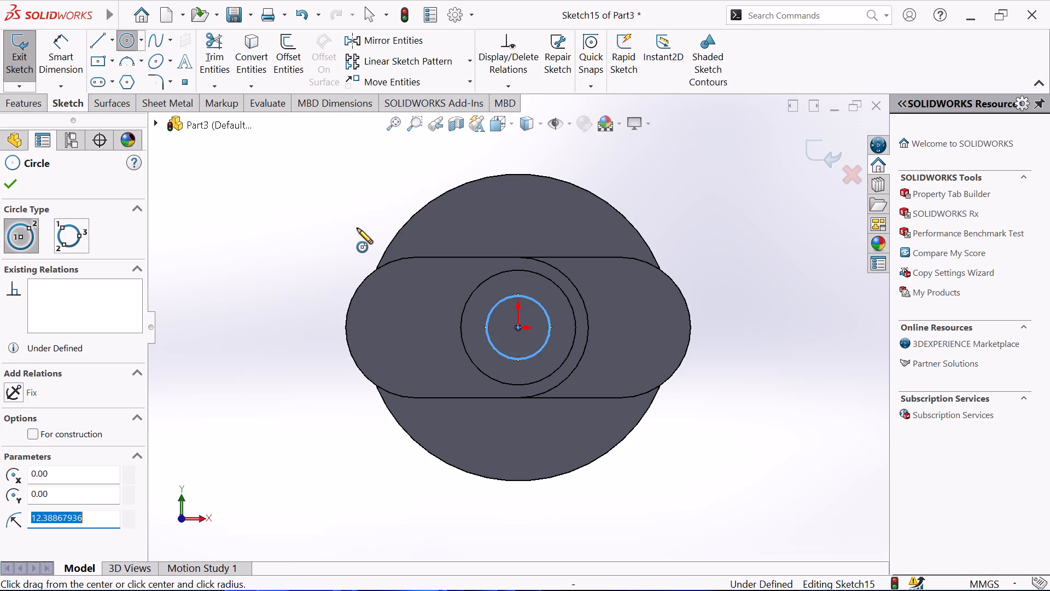
right_click(357, 228)
click(405, 243)
Dimension the circle with a diameter of 50 mm.
drag(64, 63, 65, 71)
click(549, 314)
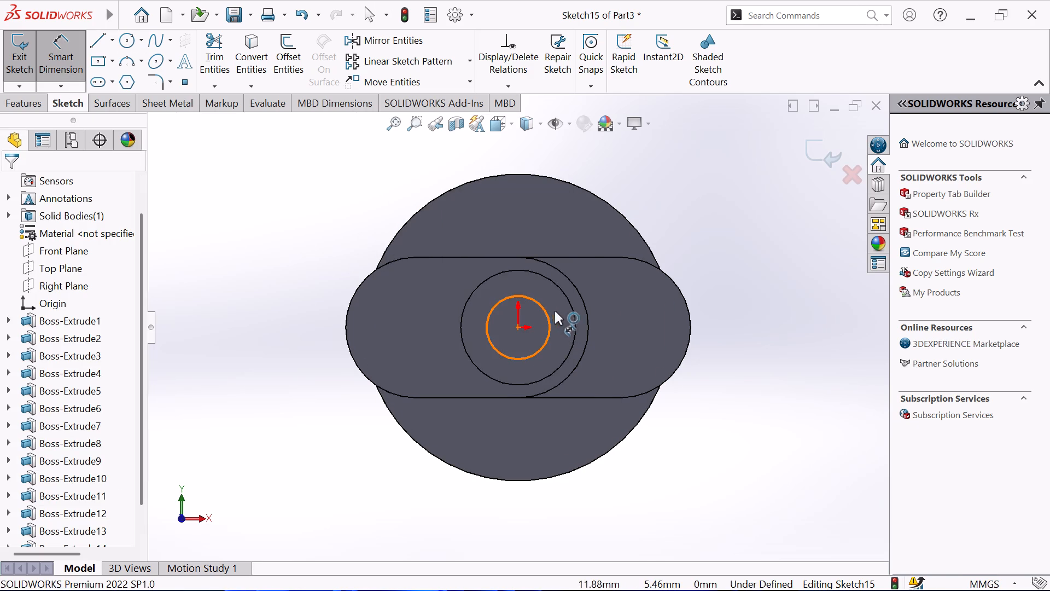
click(717, 258)
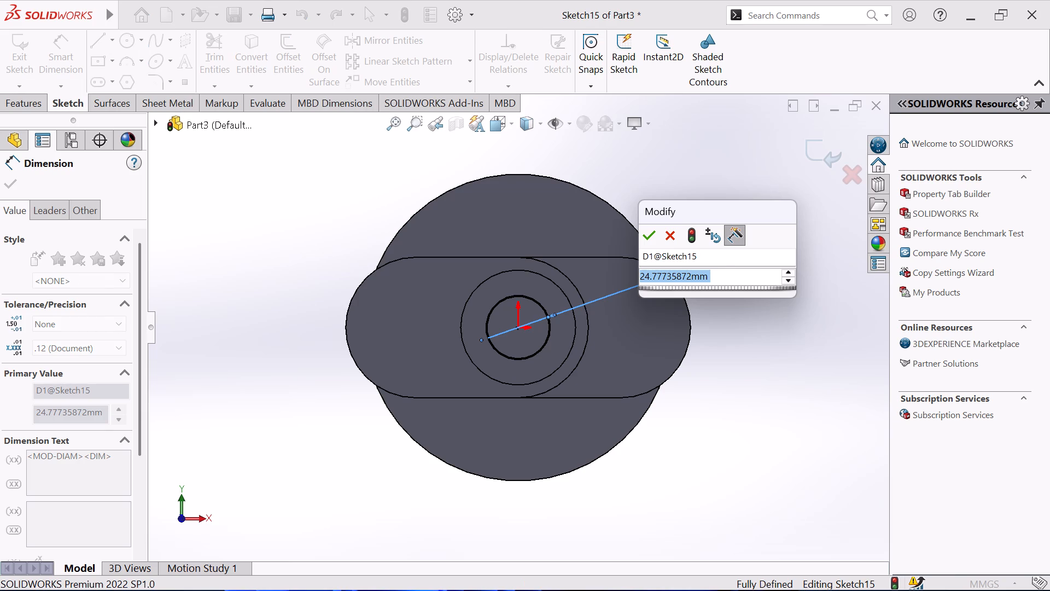
text(50)
key(Return)
key(Return)
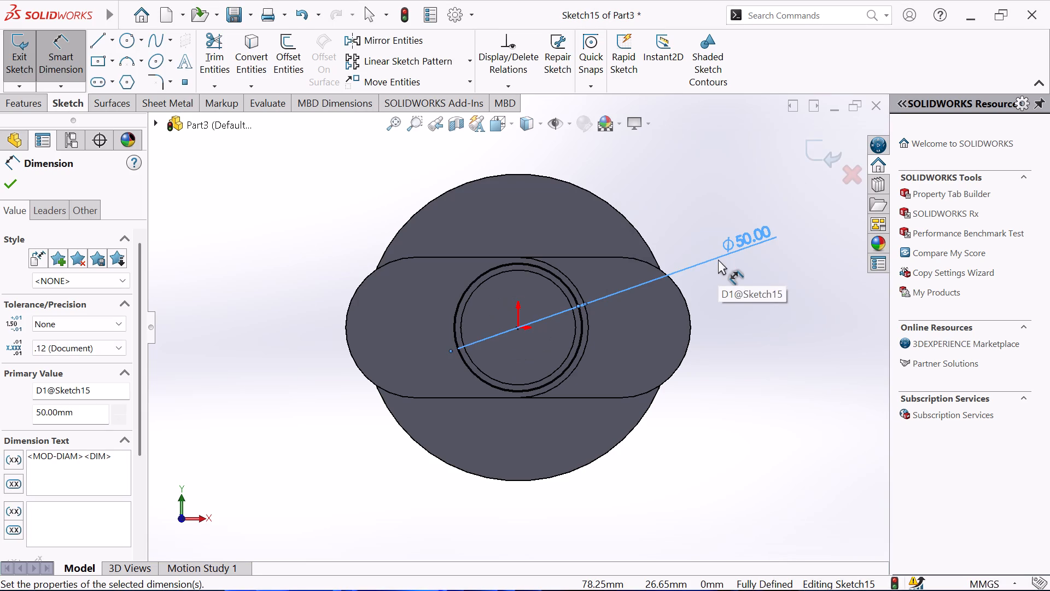
click(9, 192)
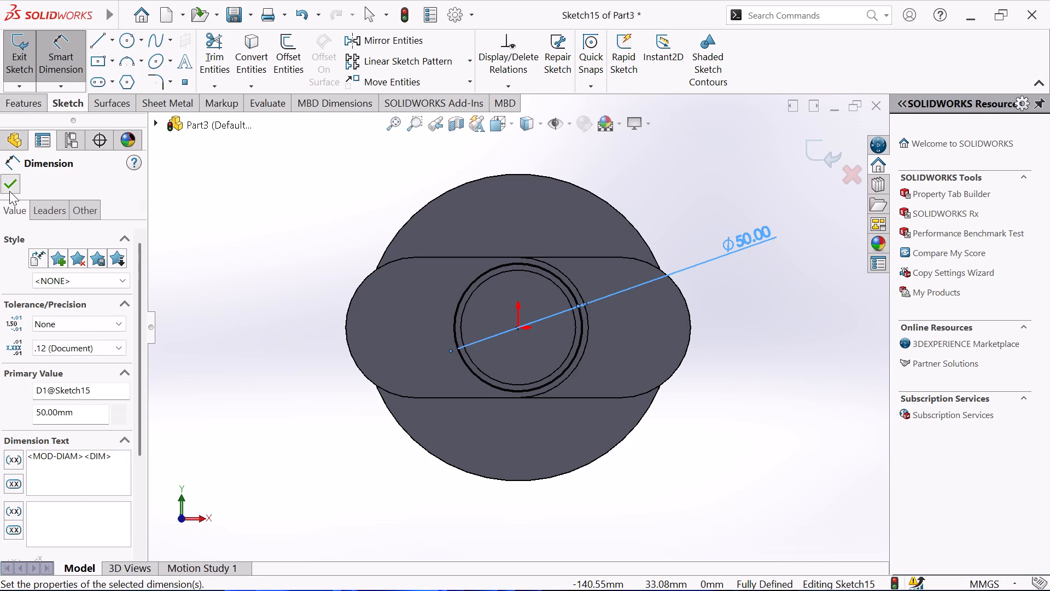
Extrude the 50 mm circle as a merged boss, reversed back along the shaft, with a blind depth of 100 mm.
click(18, 96)
click(24, 68)
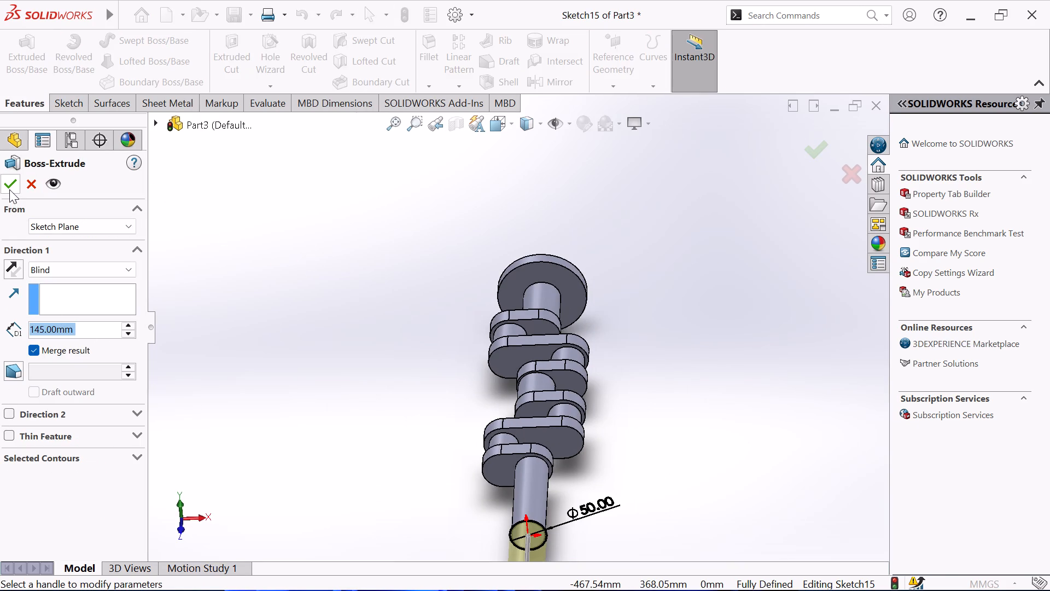
click(21, 265)
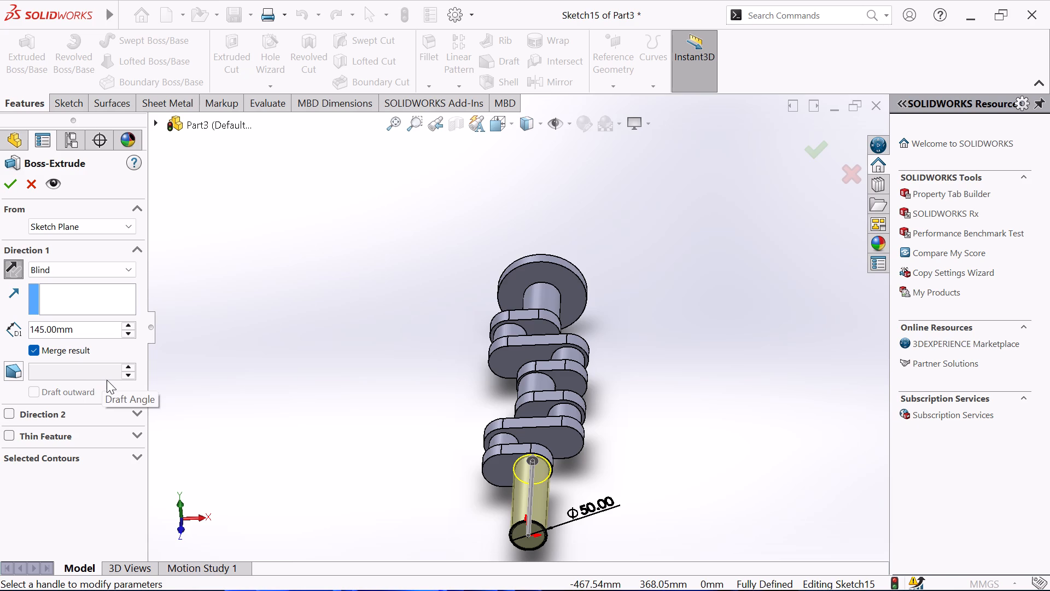
click(129, 338)
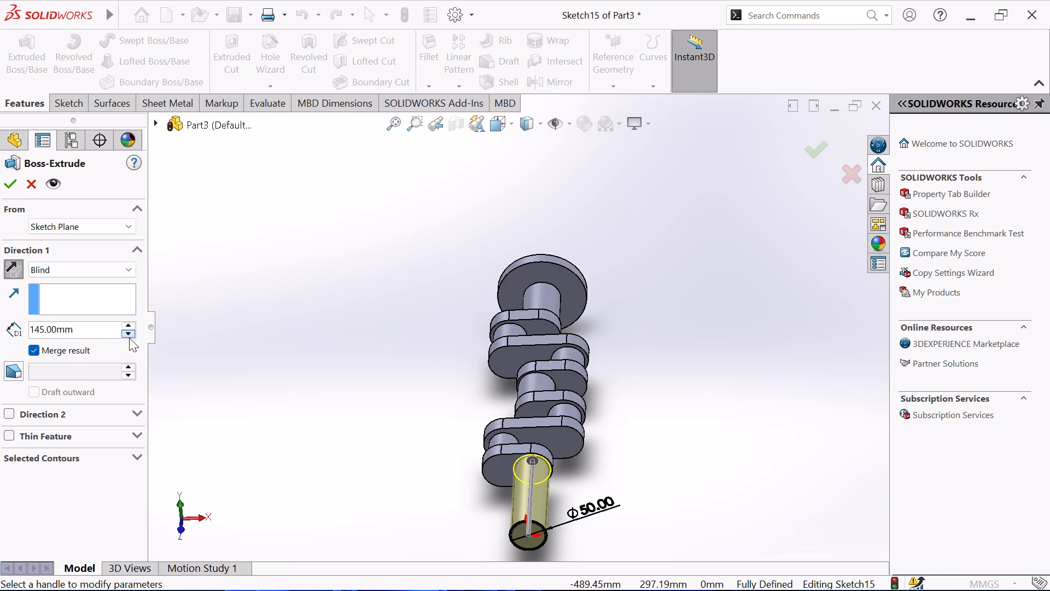
click(130, 335)
click(130, 335)
click(130, 335)
click(130, 334)
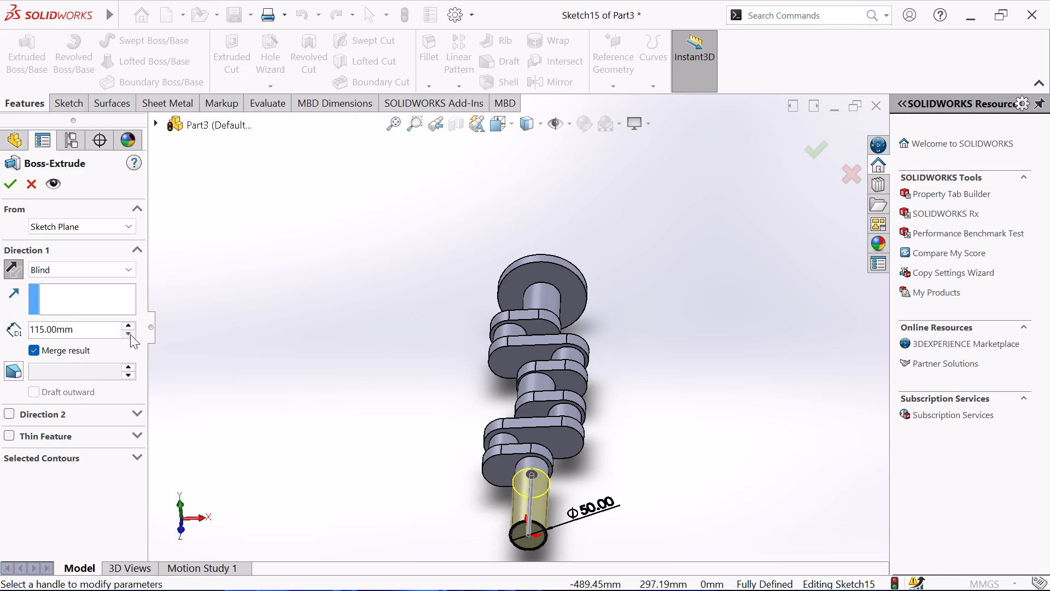
click(130, 334)
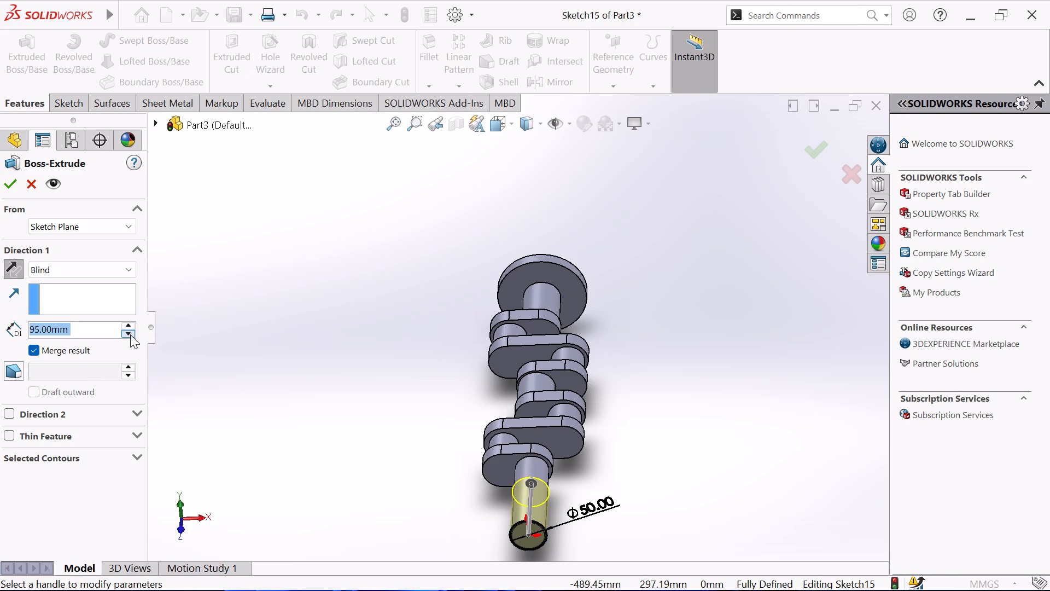
text(100)
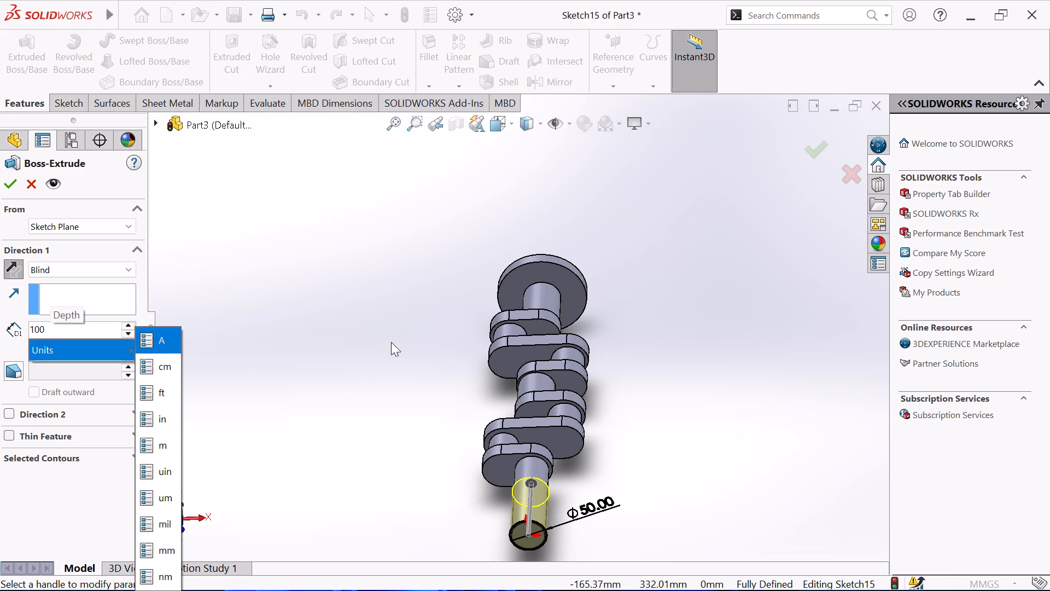
click(392, 341)
click(7, 181)
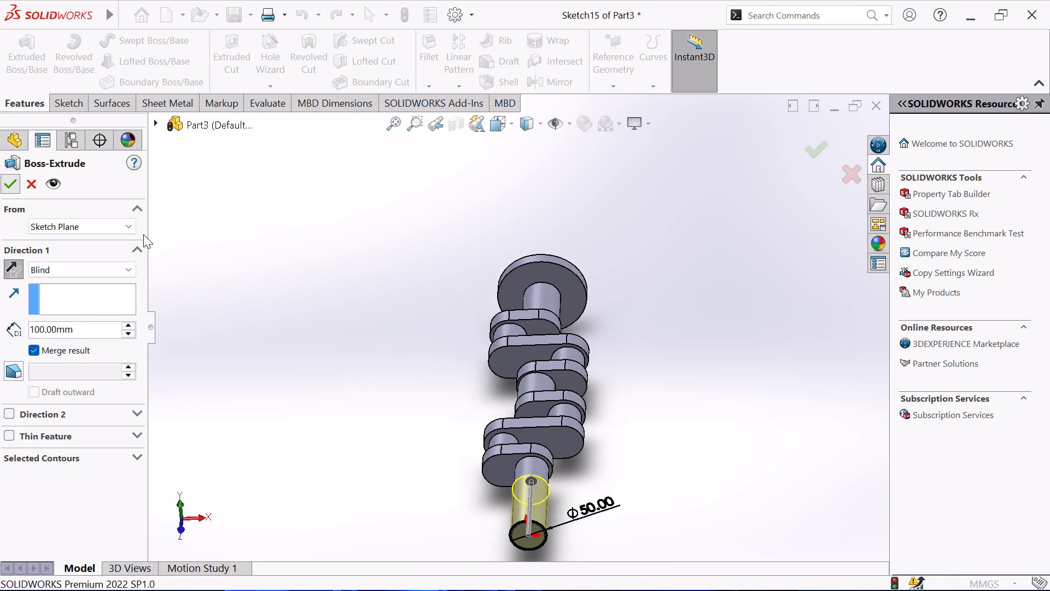
click(217, 311)
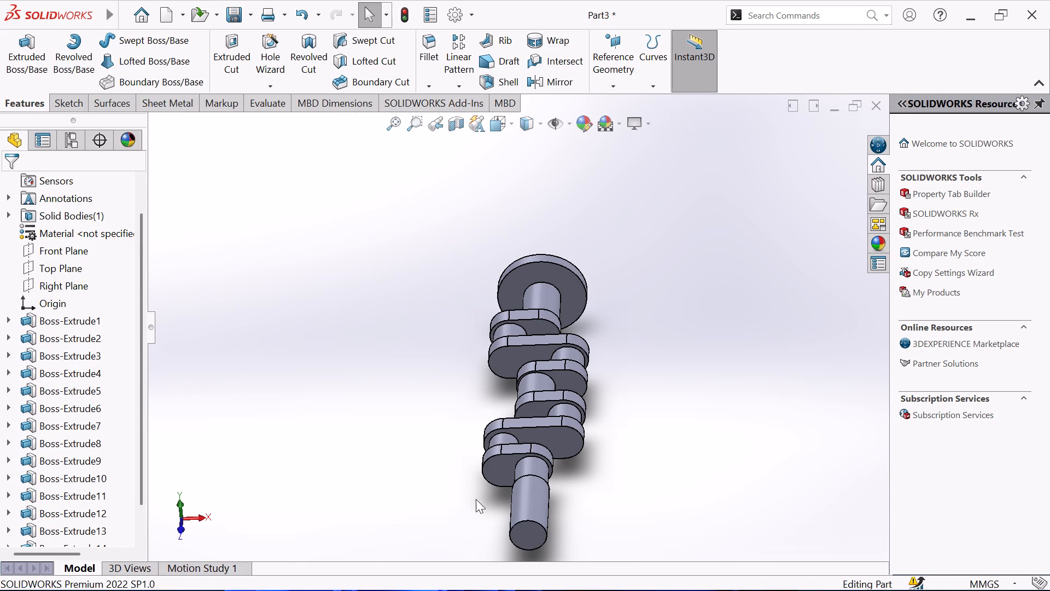
Start a sketch on the shaft's free end face and draw a horizontal centreline through the origin, extending past both sides of the webs.
click(514, 537)
click(575, 508)
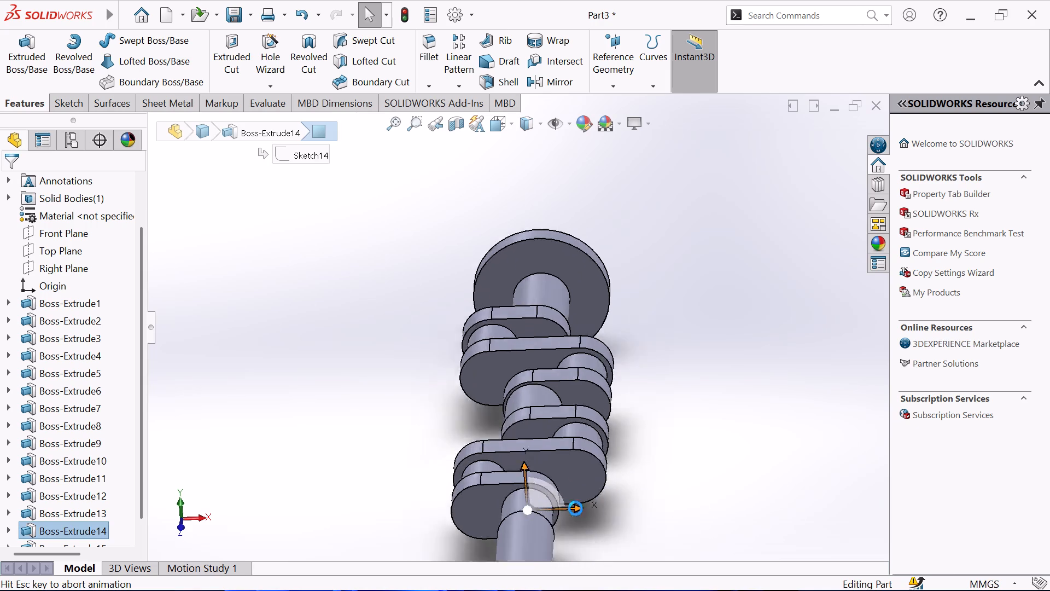
click(329, 462)
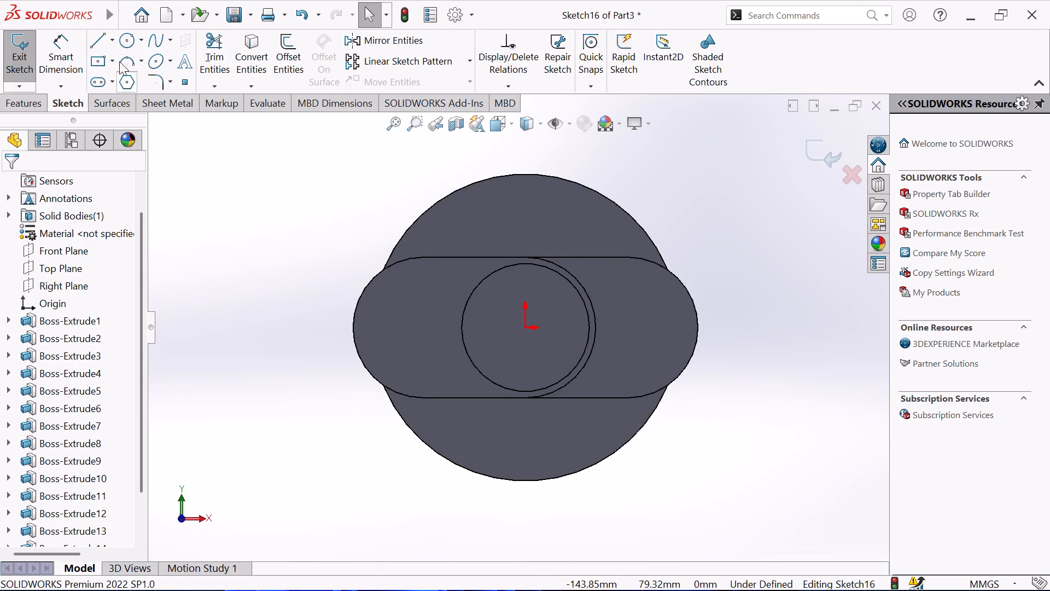
click(112, 40)
click(97, 89)
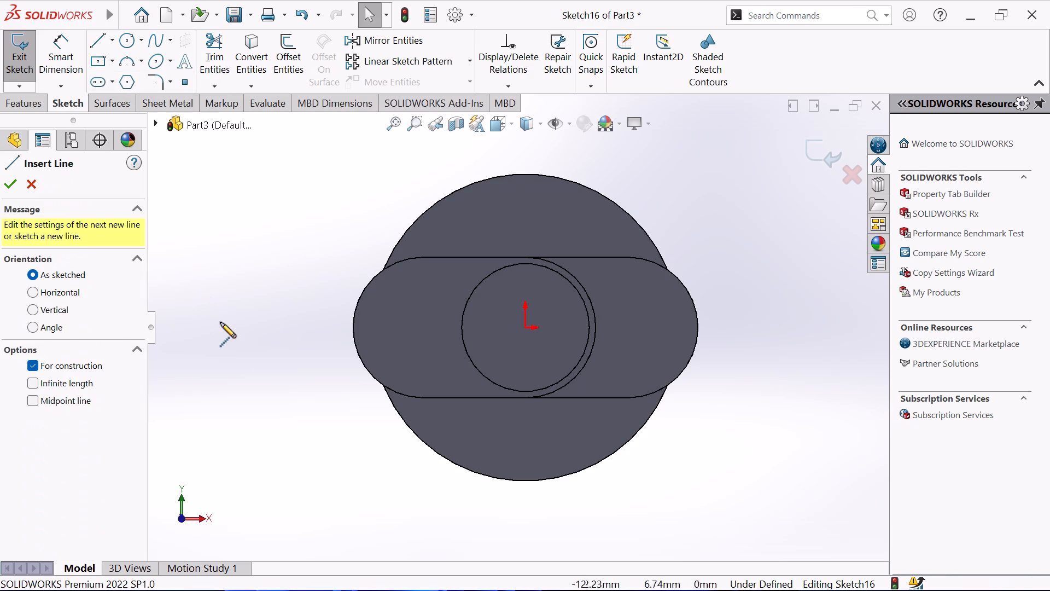
click(227, 330)
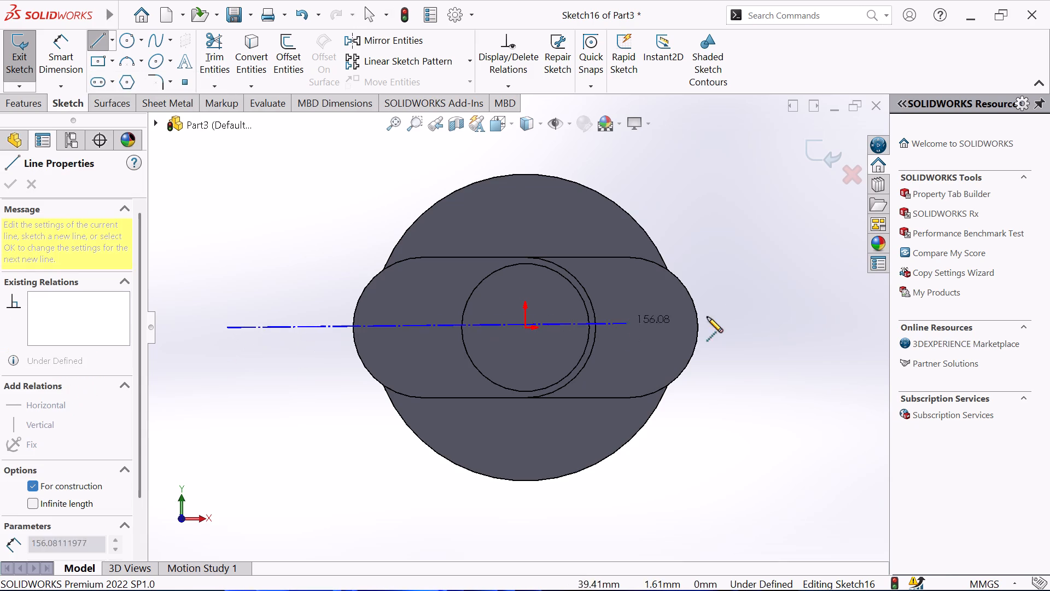
click(790, 328)
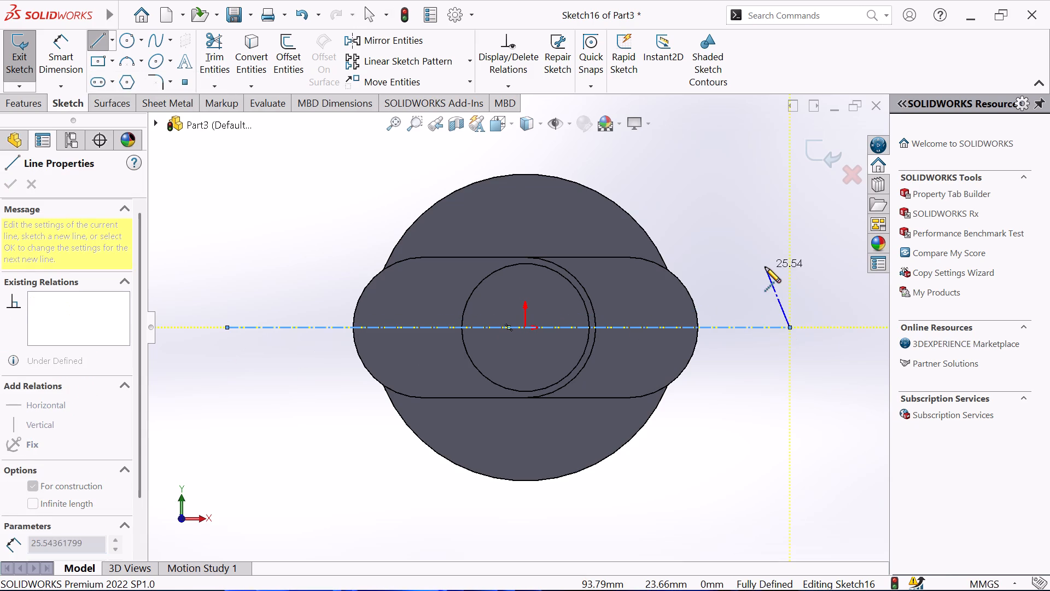
right_click(765, 267)
click(800, 275)
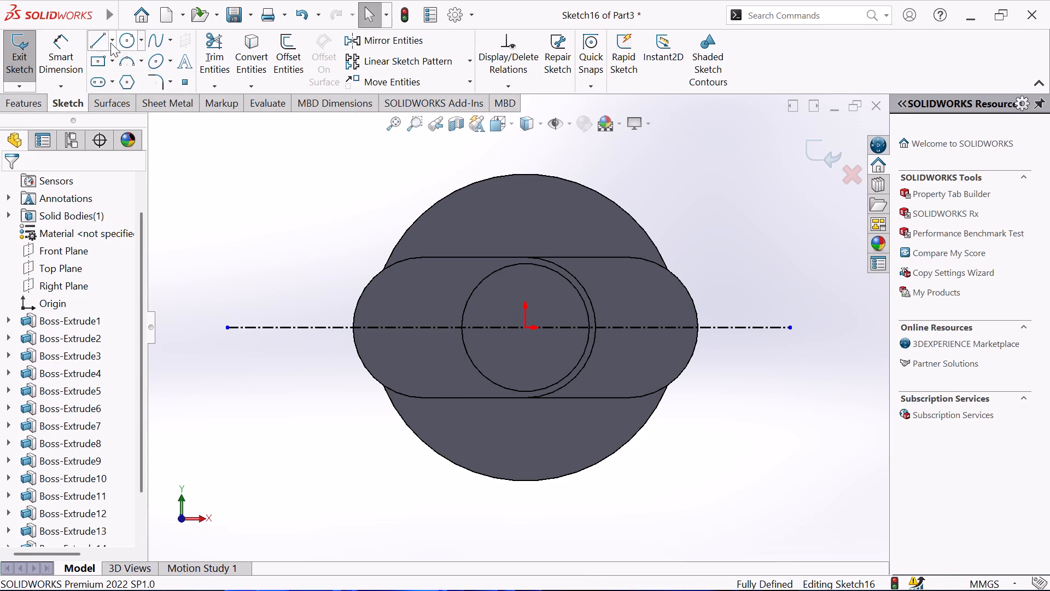
Draw a roughly vertical centreline about 150 mm long through the shaft centre, extending past the round web above and below.
click(110, 42)
click(102, 78)
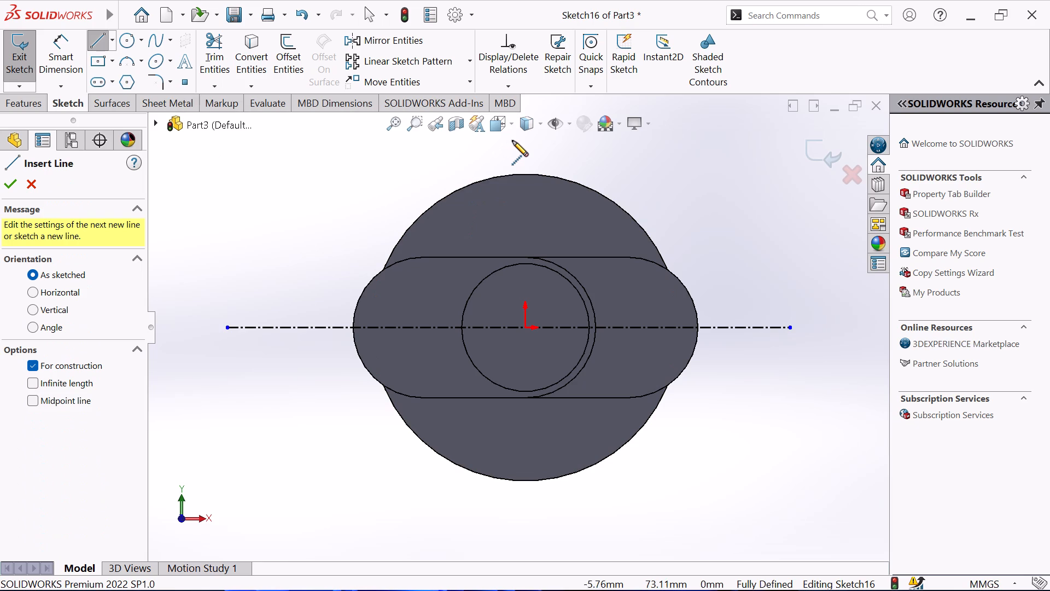
click(526, 142)
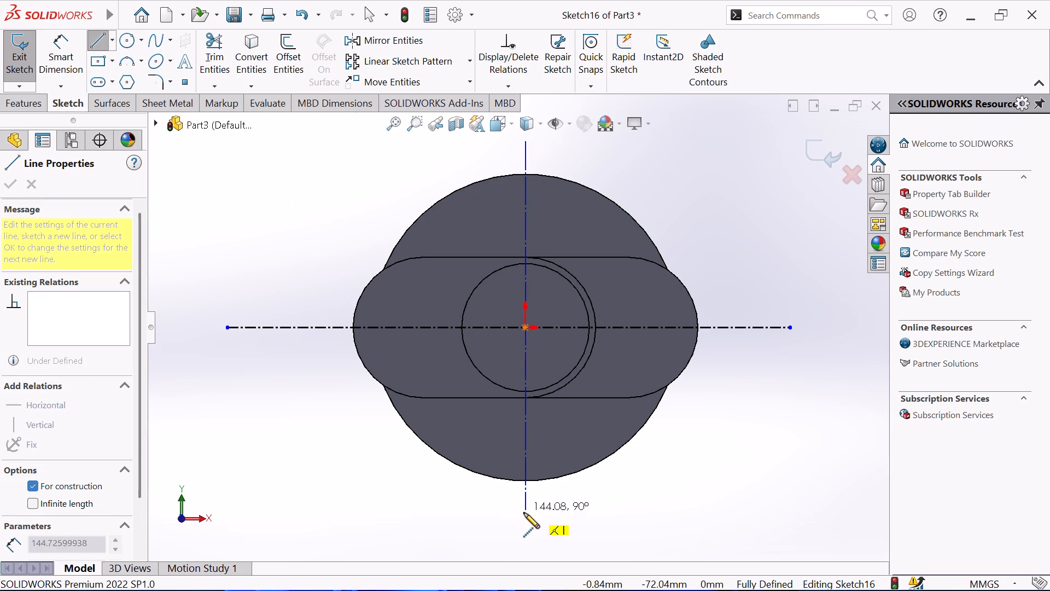
click(529, 526)
right_click(661, 497)
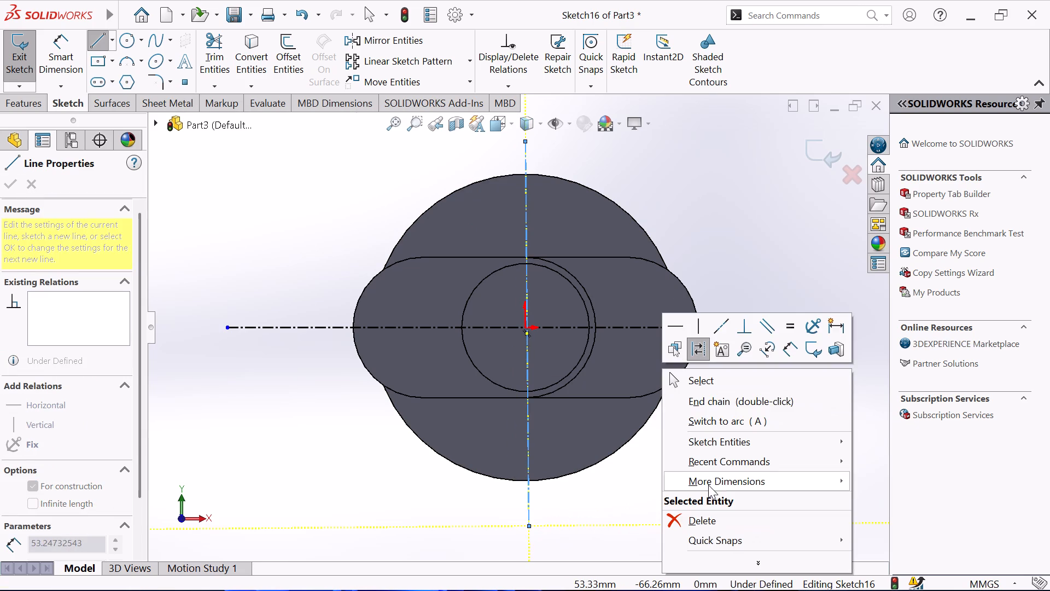
click(707, 386)
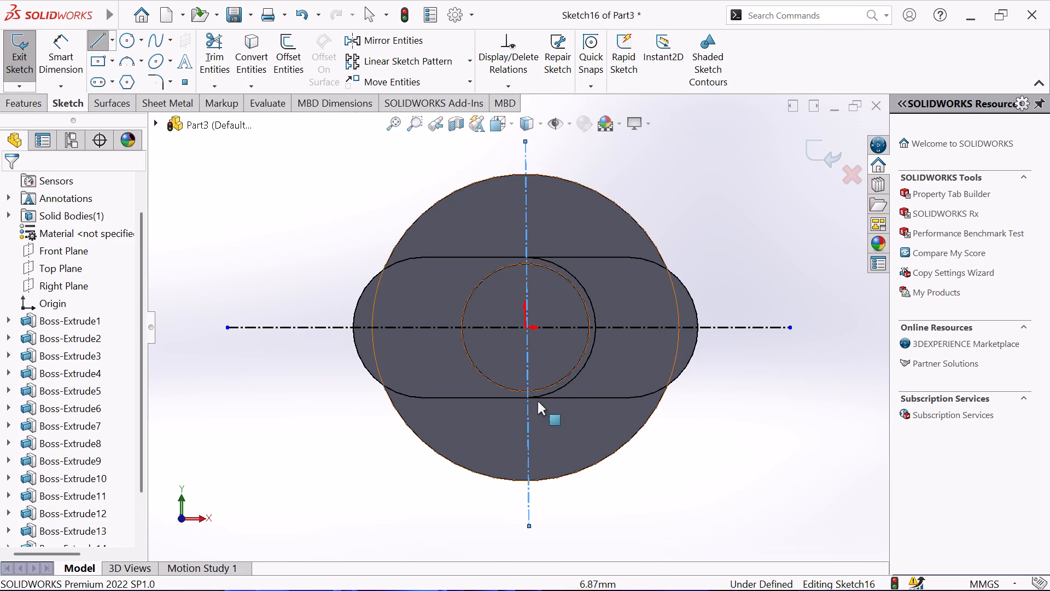
Make the new upright centreline coincident with the origin.
click(524, 326)
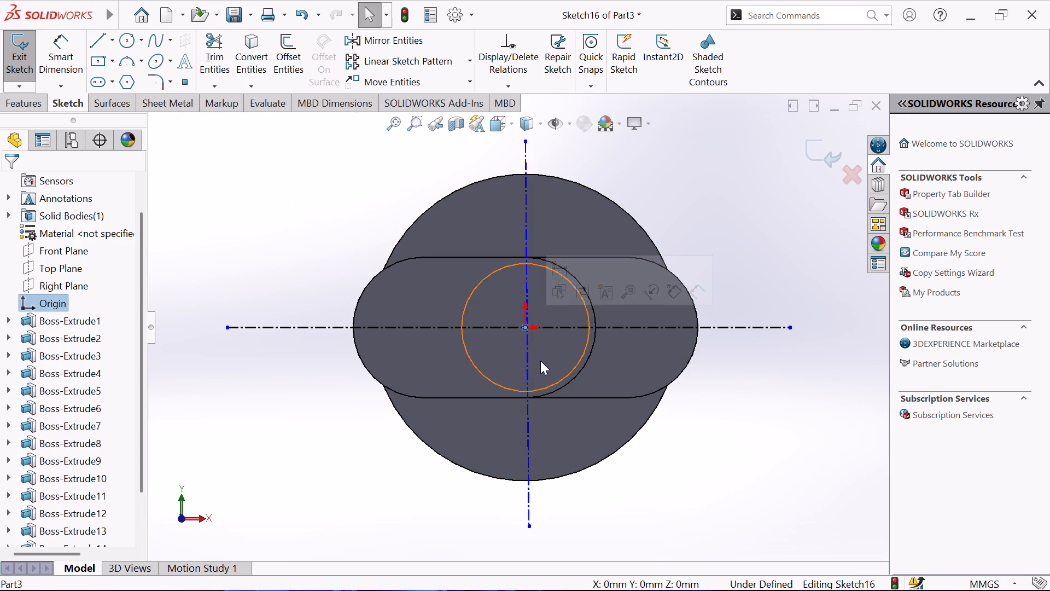
ctrl+click(527, 413)
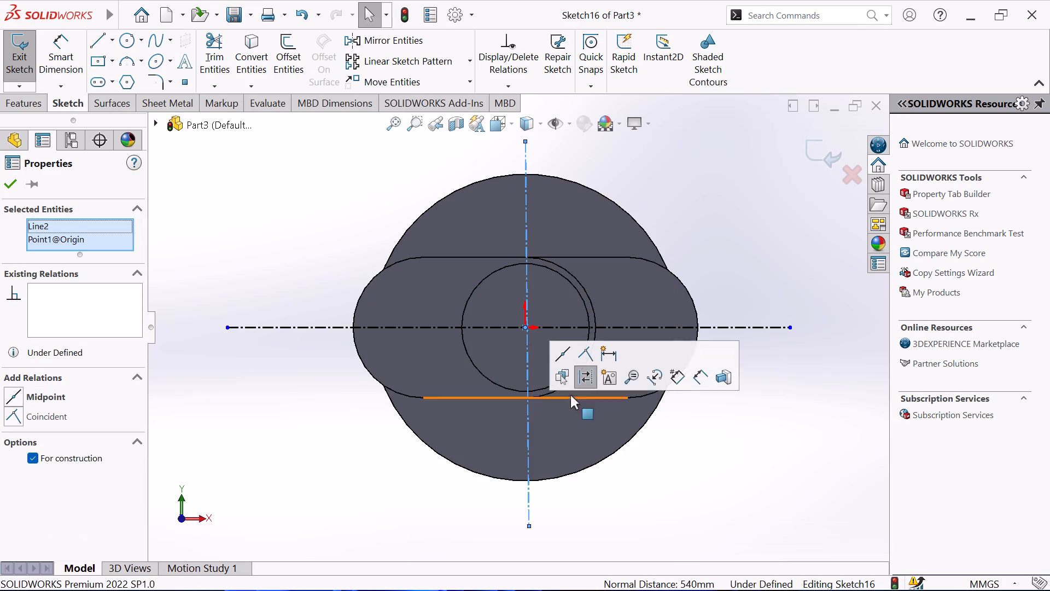
click(586, 353)
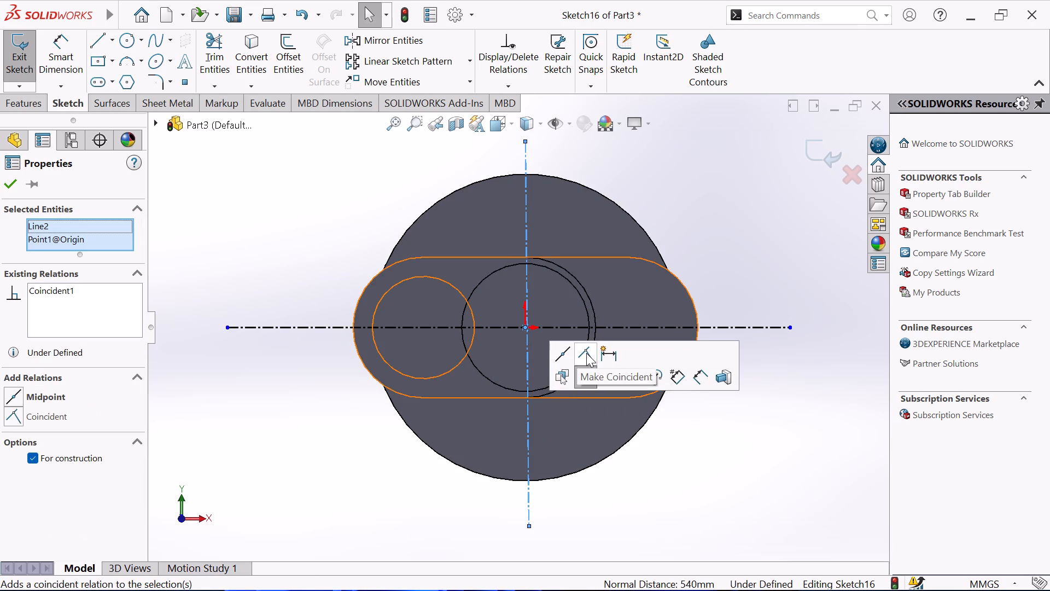
click(7, 178)
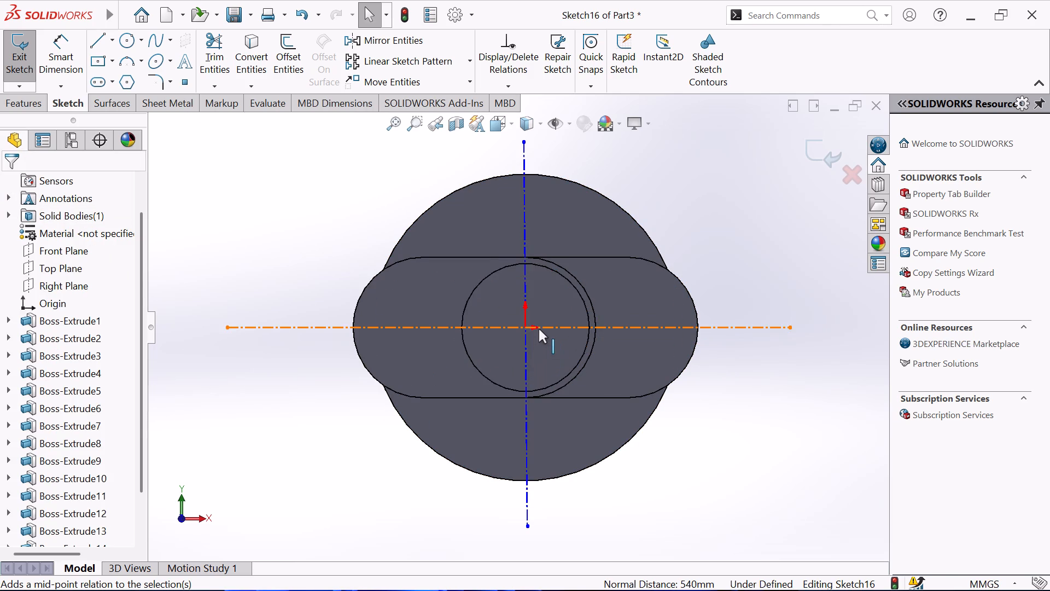
Add a vertical relation to the upright centreline.
scroll(536, 331, down, 4)
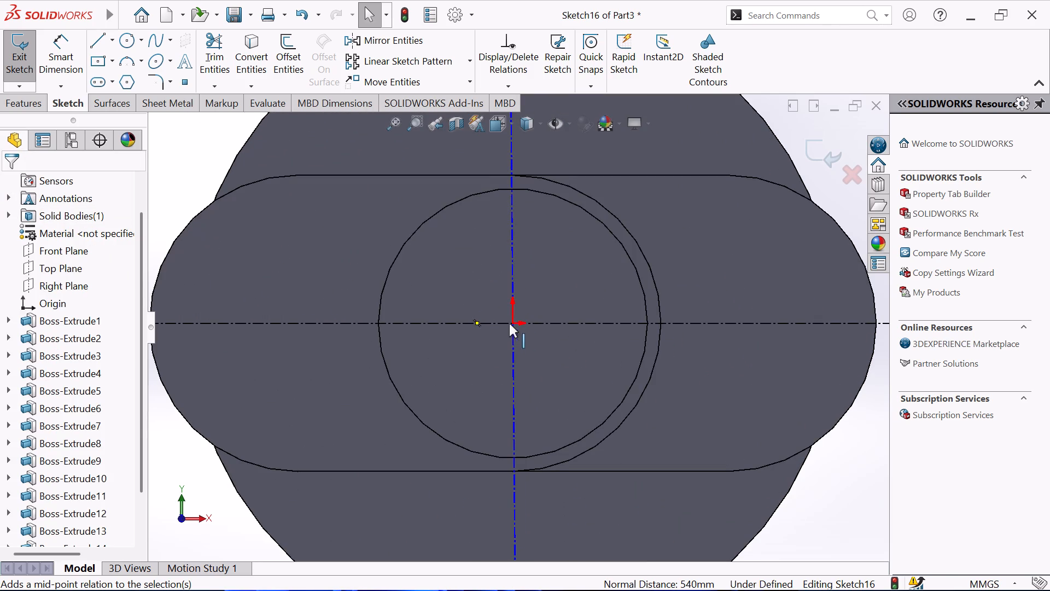
scroll(525, 325, down, 1)
click(514, 350)
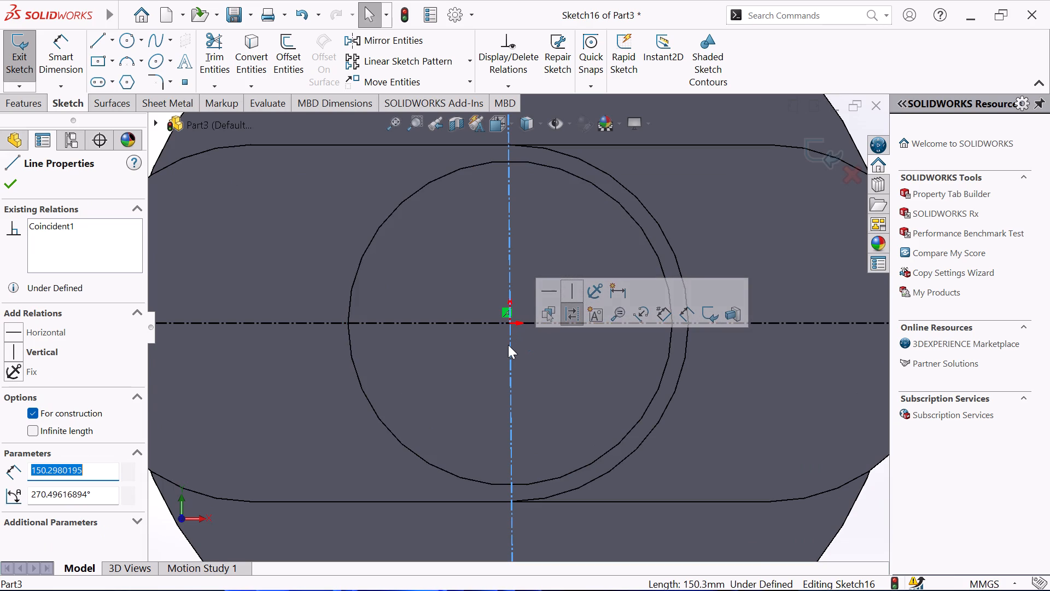
scroll(508, 343, up, 2)
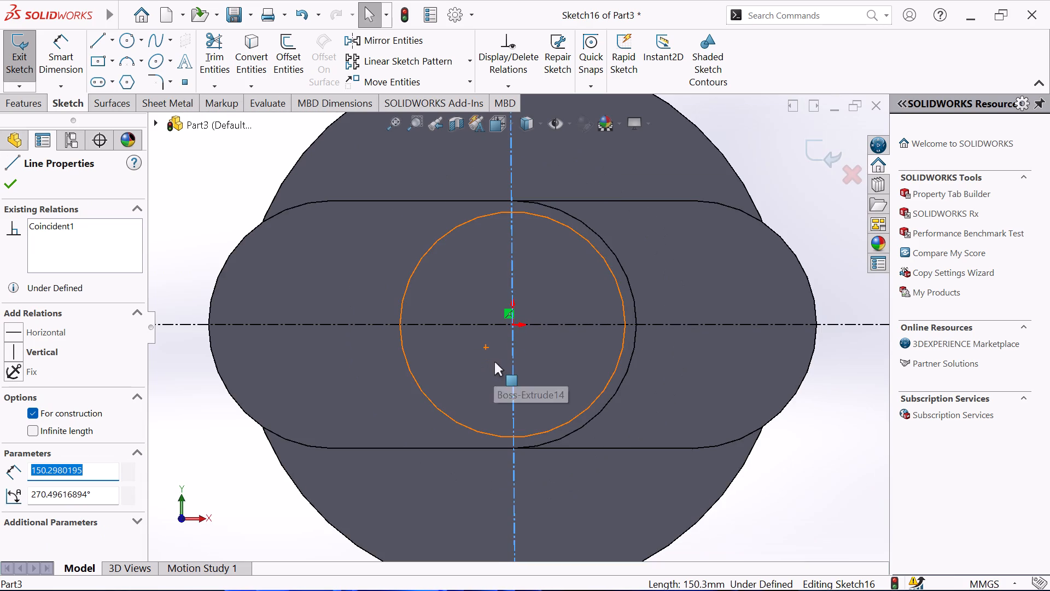
scroll(516, 361, up, 2)
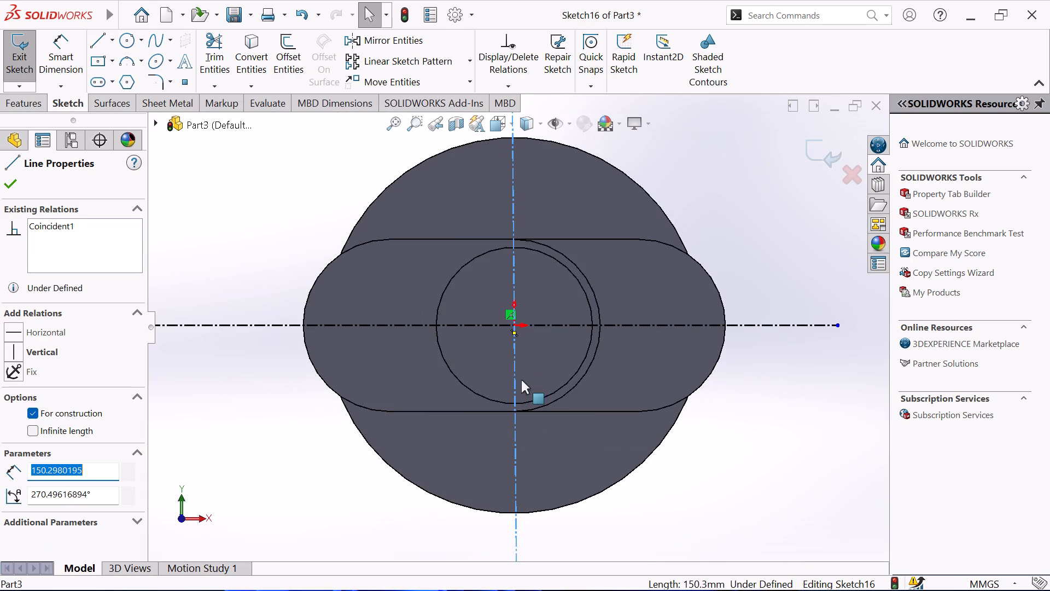
click(20, 349)
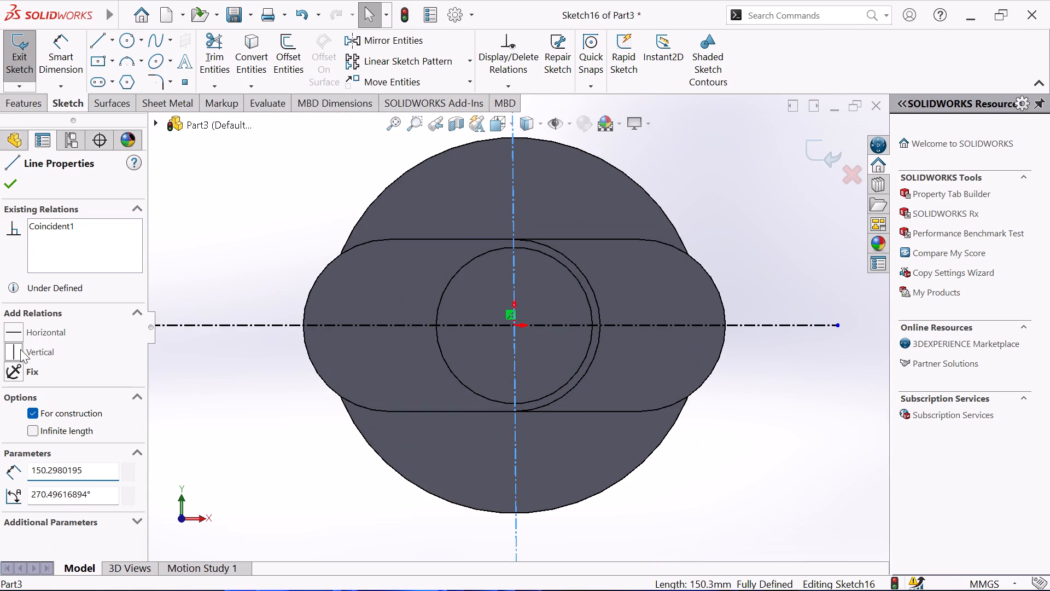
click(13, 185)
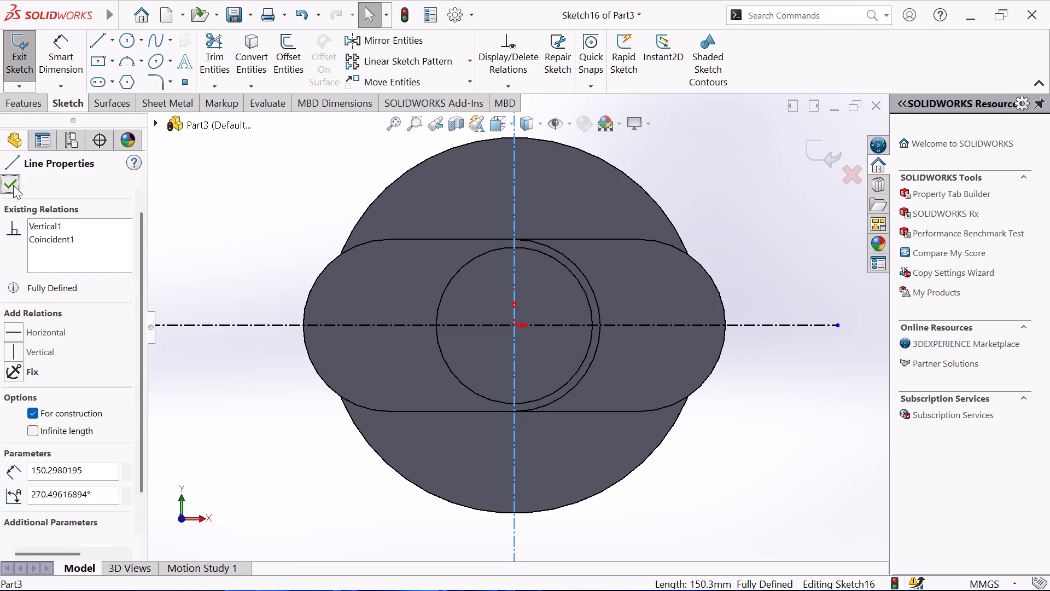
click(223, 267)
Sketch a centre rectangle about 3.3 by 7.3 mm where the shaft circle's negative-X side crosses the horizontal centreline.
scroll(225, 268, up, 2)
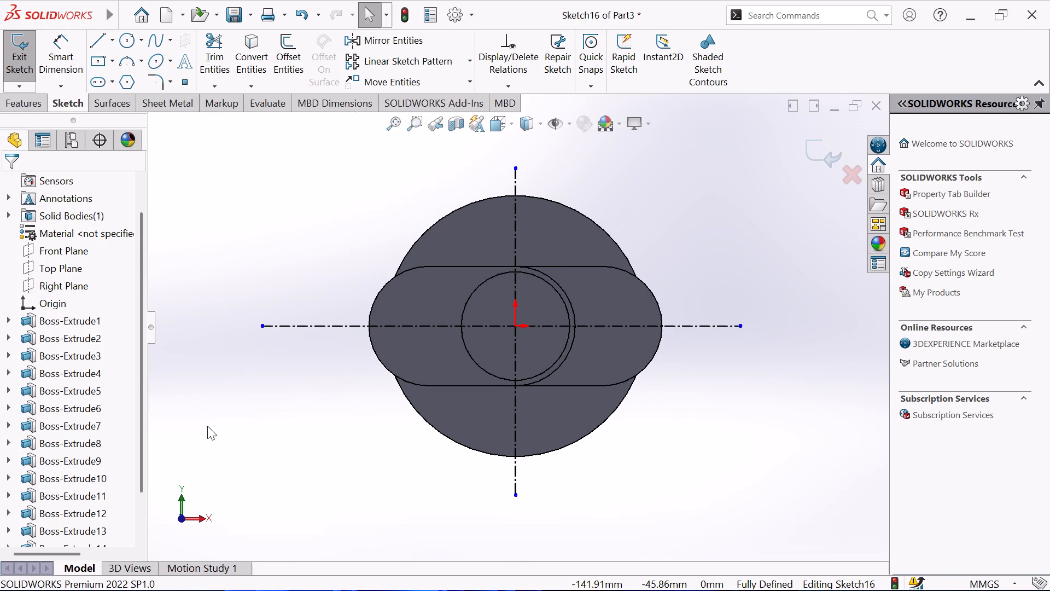
click(99, 60)
scroll(480, 330, down, 4)
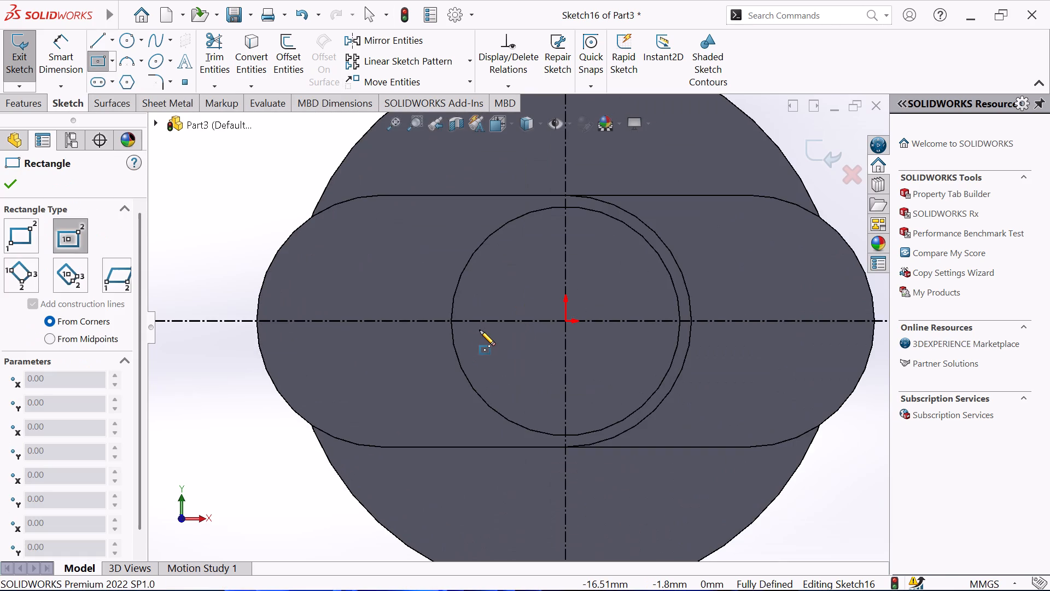
click(451, 320)
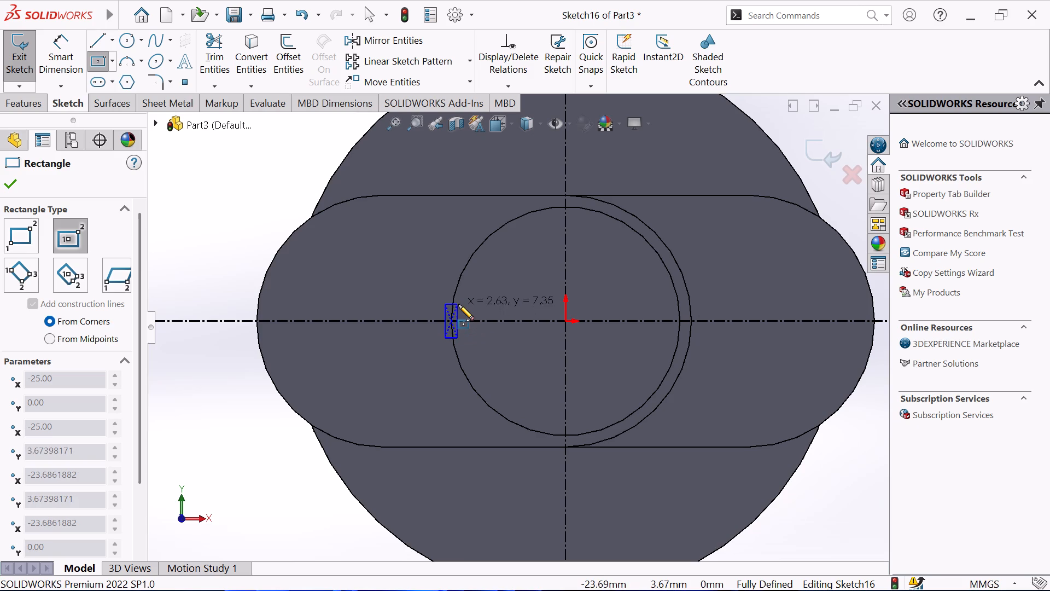
click(459, 304)
right_click(411, 251)
click(457, 262)
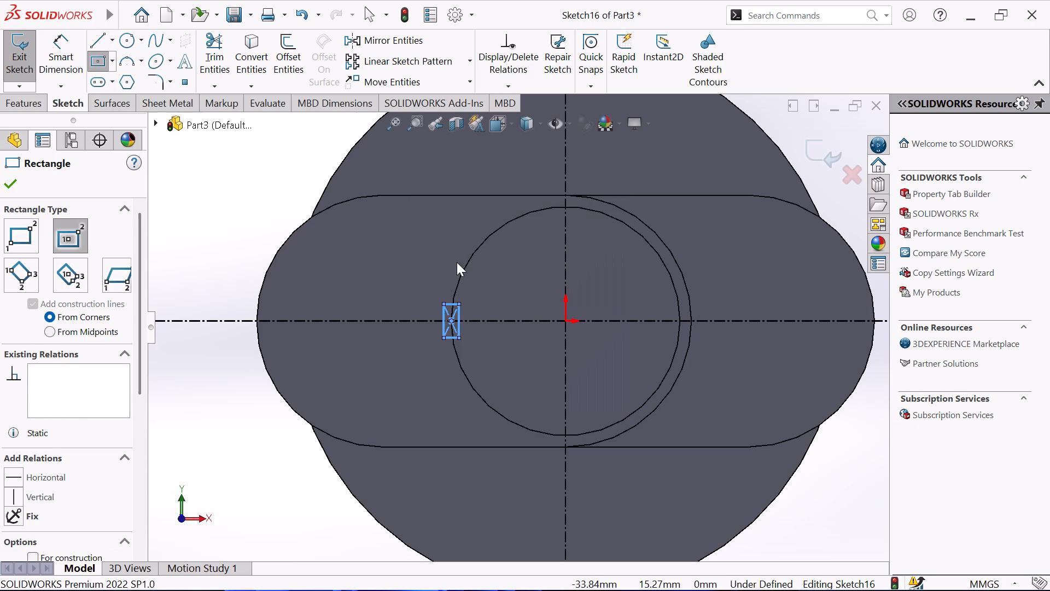
Dimension the rectangle's vertical side as 10 mm.
scroll(469, 327, down, 2)
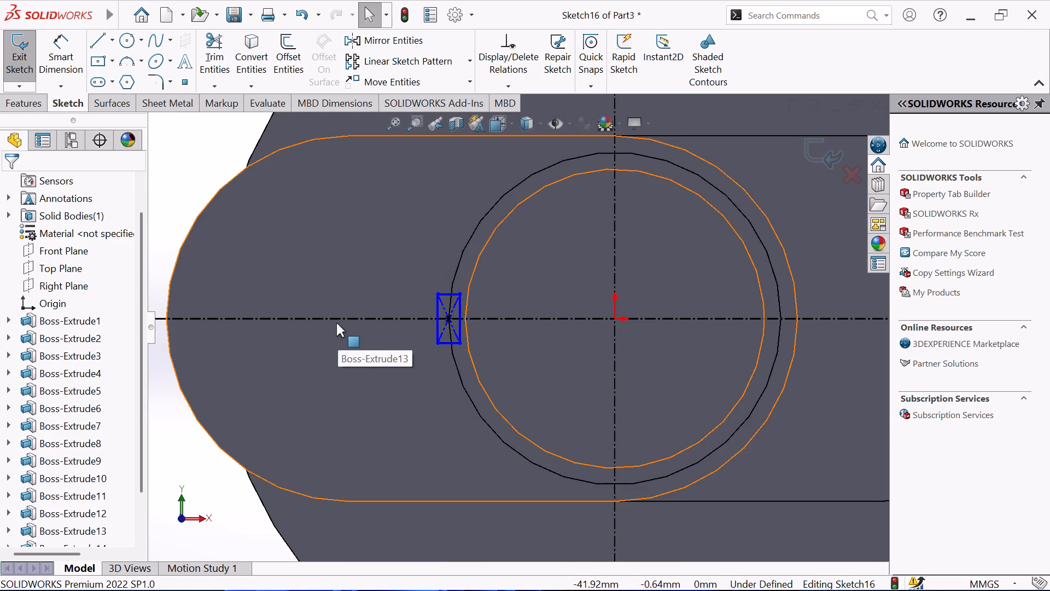
click(66, 69)
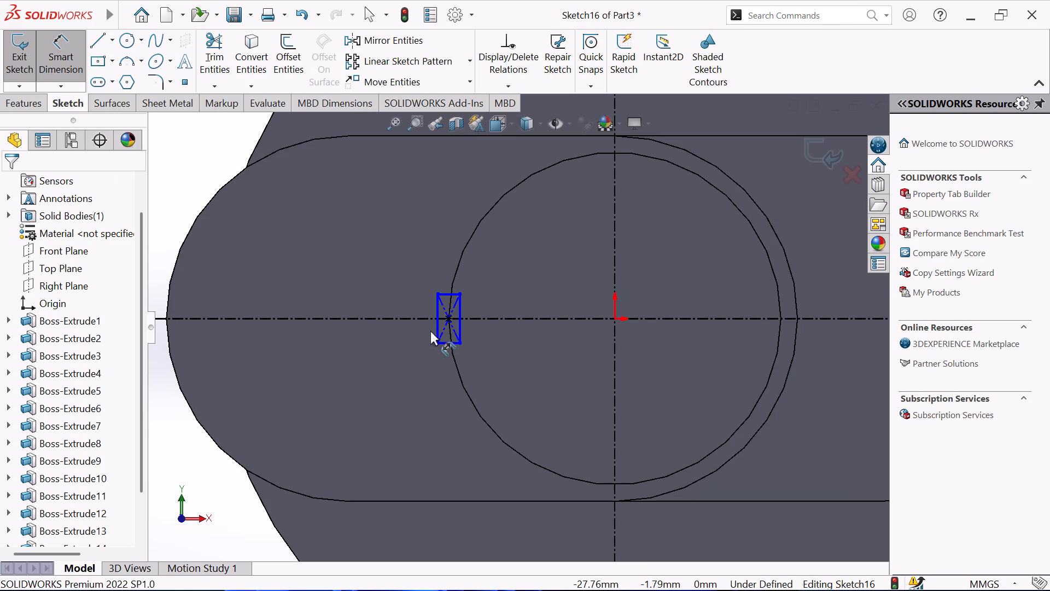
click(436, 326)
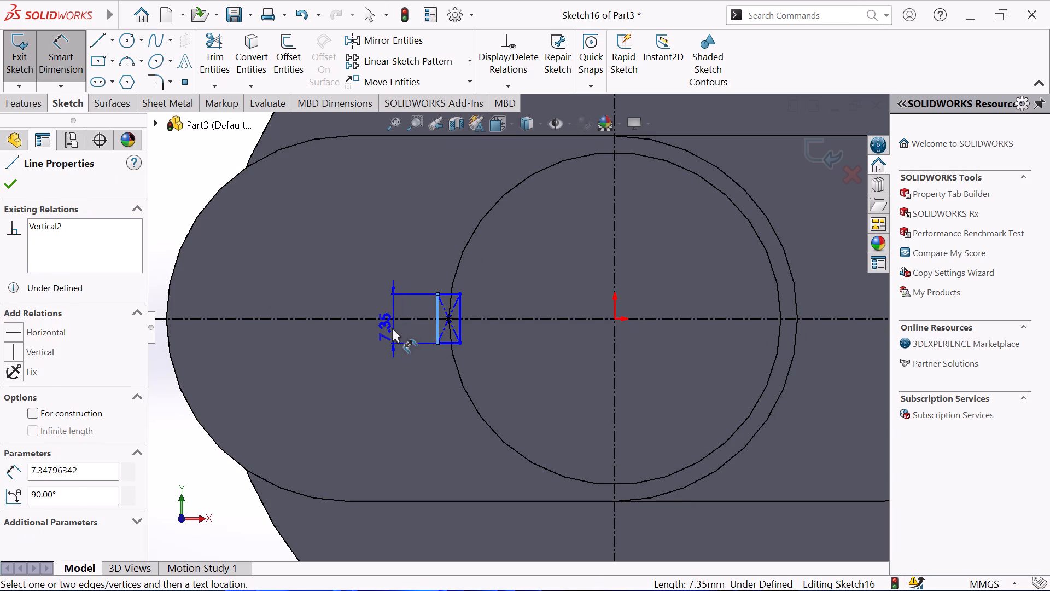
click(392, 328)
text(10)
key(Return)
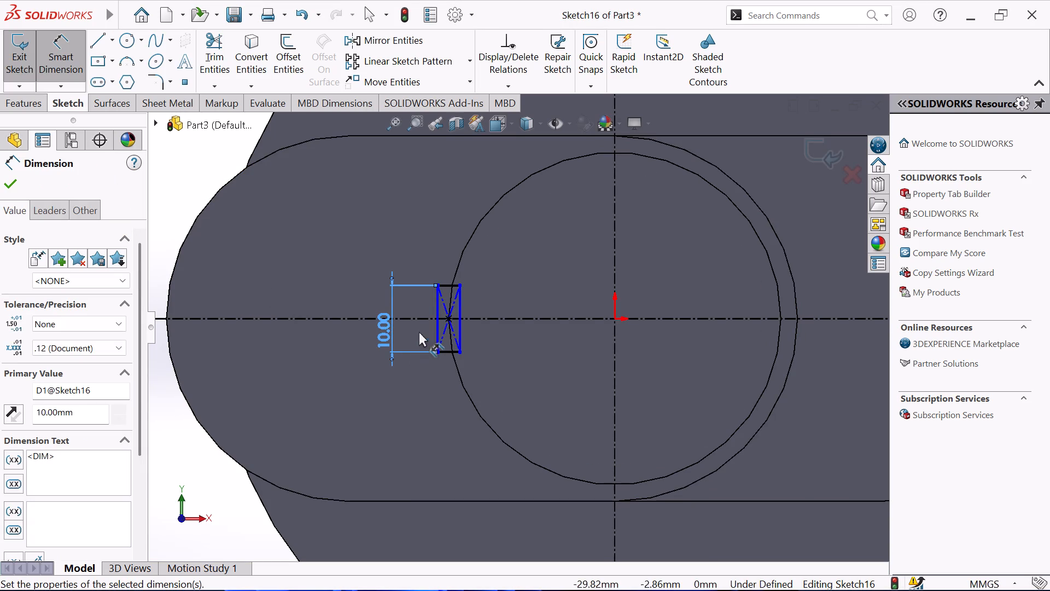
Dimension the rectangle's horizontal side as 5 mm and finish dimensioning.
click(446, 286)
click(447, 259)
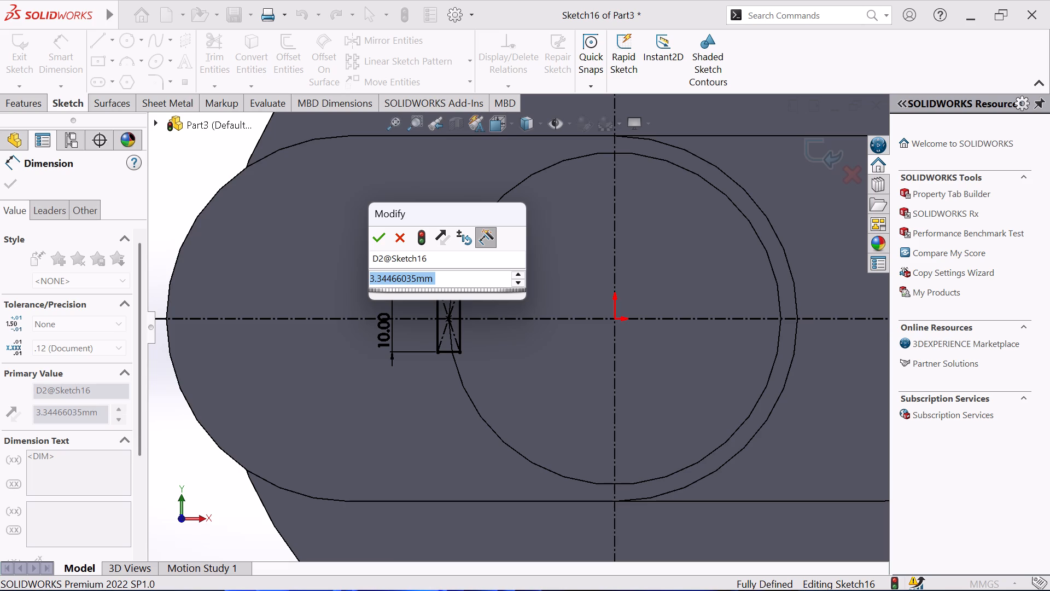
key(5)
key(Return)
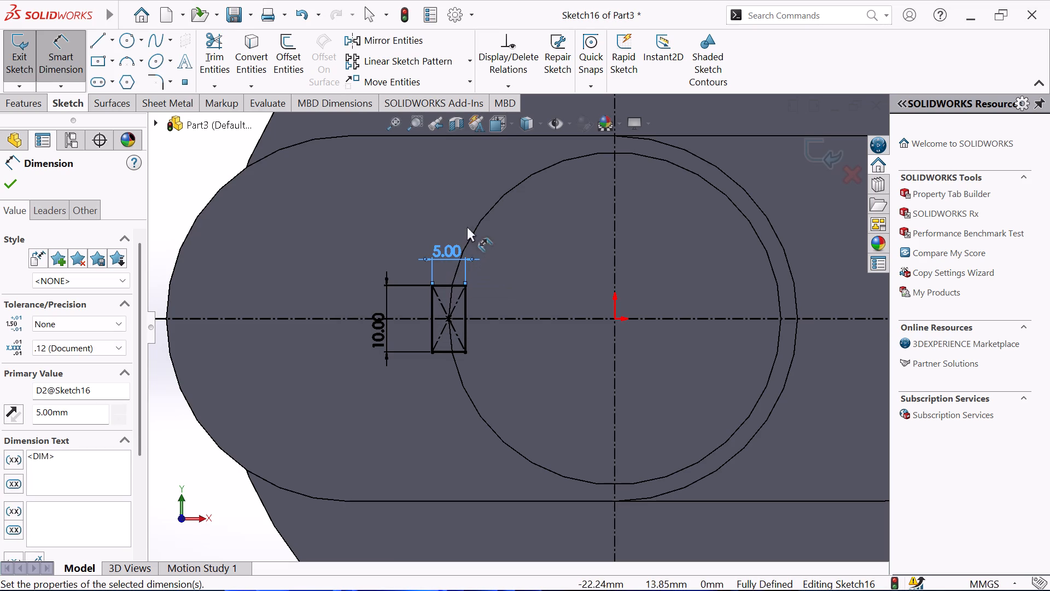
right_click(388, 212)
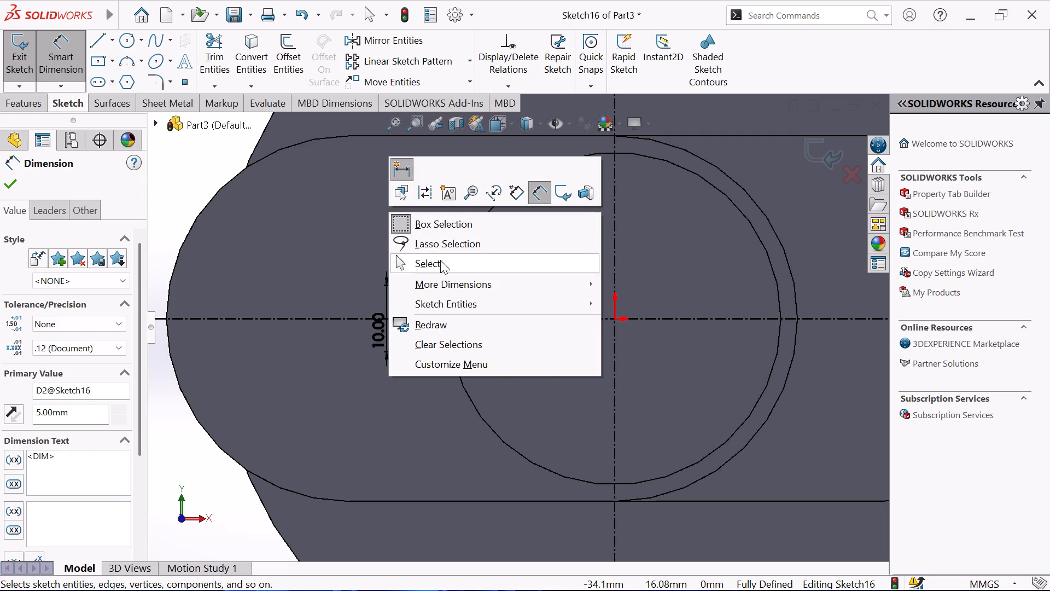
click(440, 260)
click(488, 211)
click(390, 235)
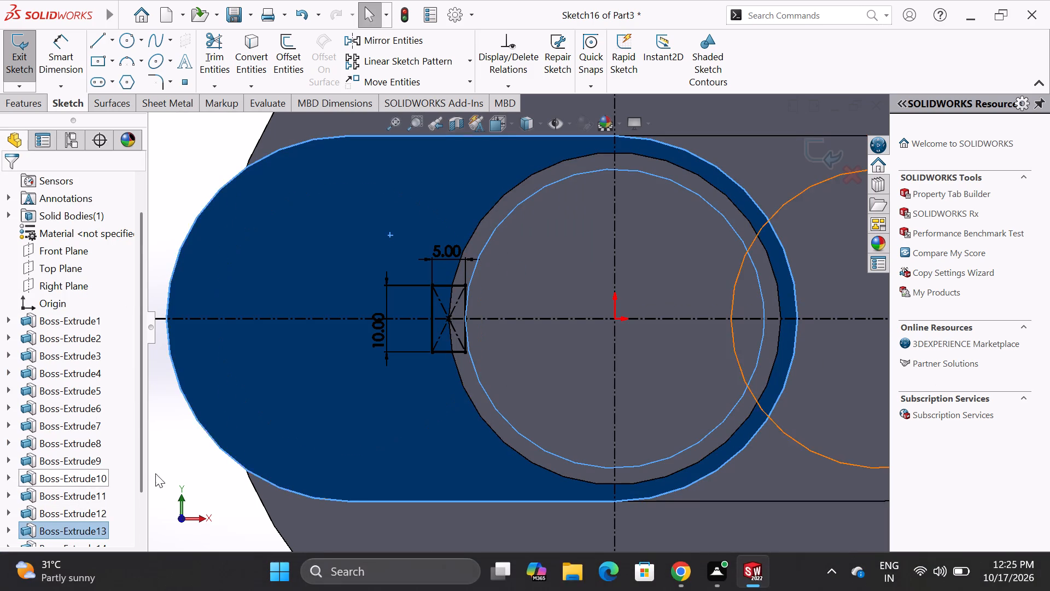
click(222, 506)
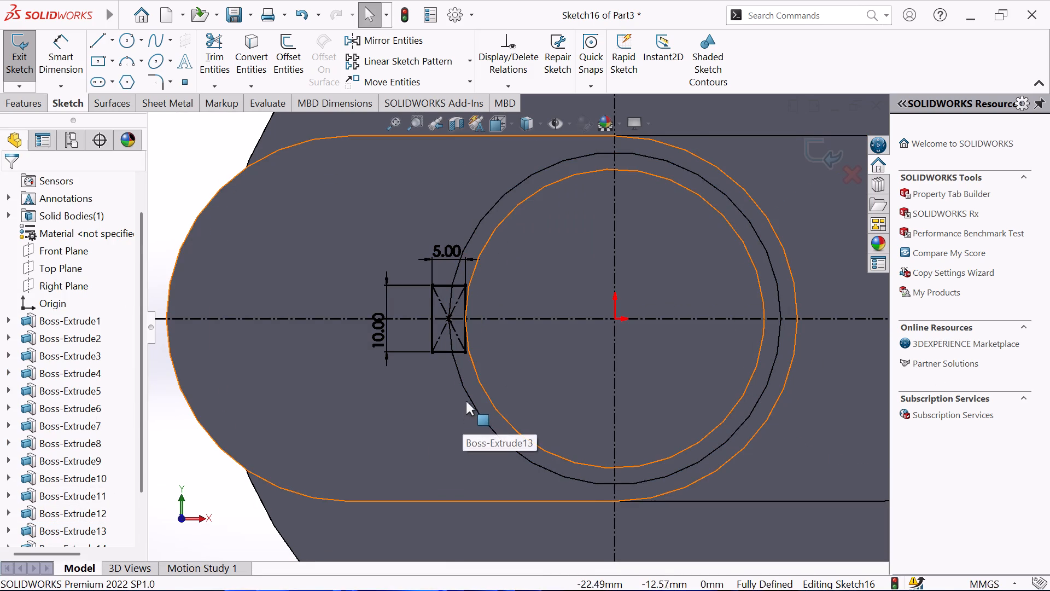
Convert the 50 mm shaft end face's circular outline into sketch geometry.
click(469, 395)
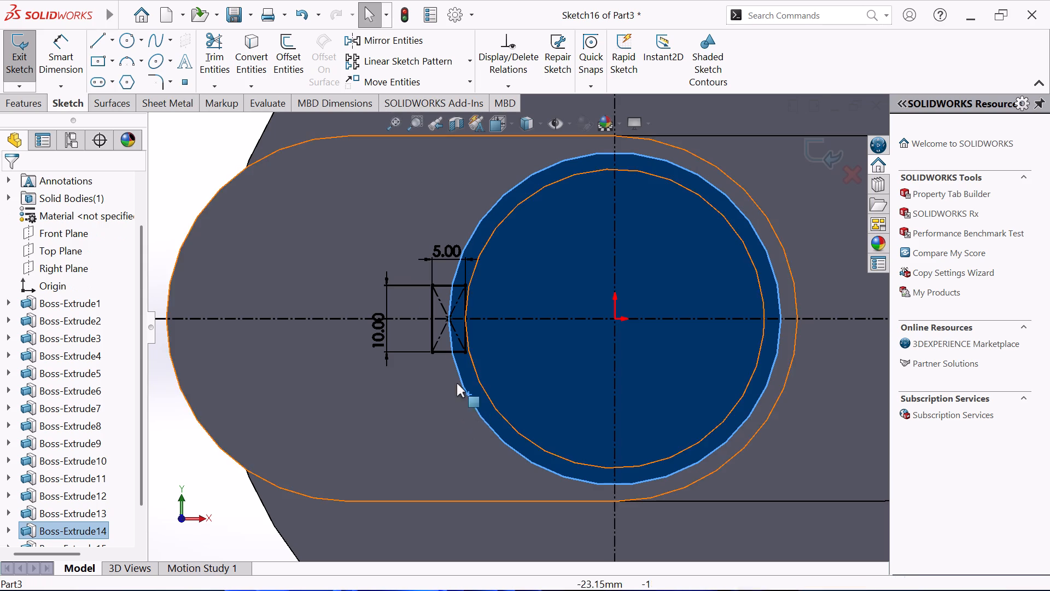
click(250, 69)
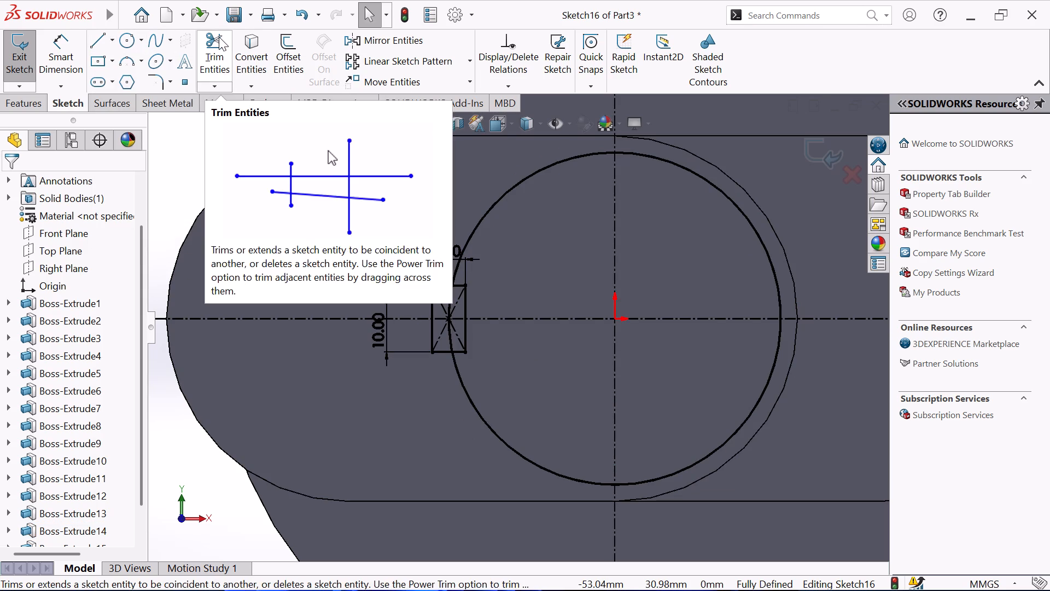
Trim away all converted circle arcs outside the rectangle, keeping only the arc inside it.
click(219, 37)
click(495, 201)
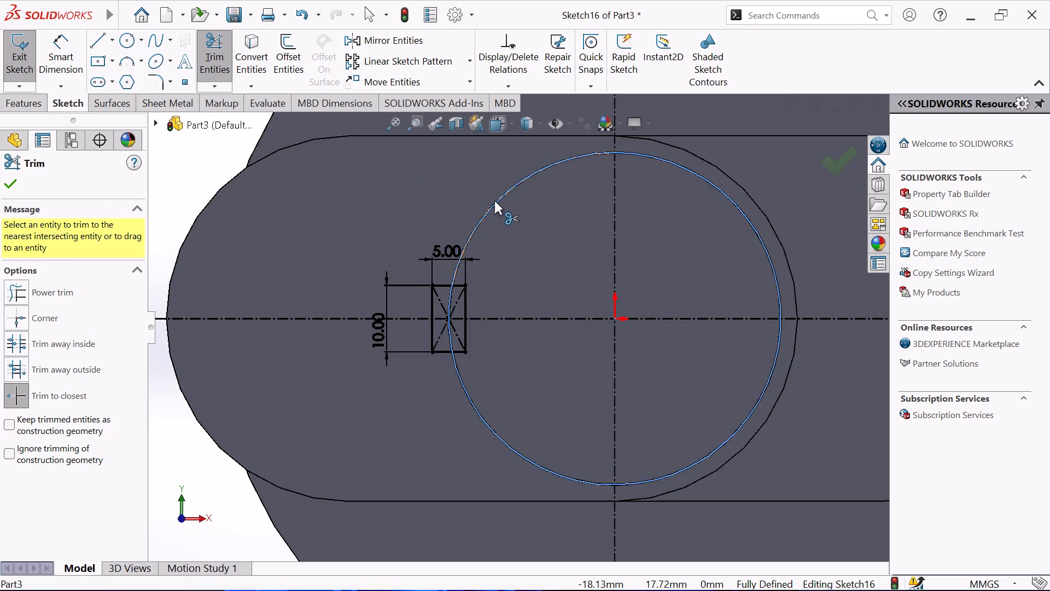
click(711, 183)
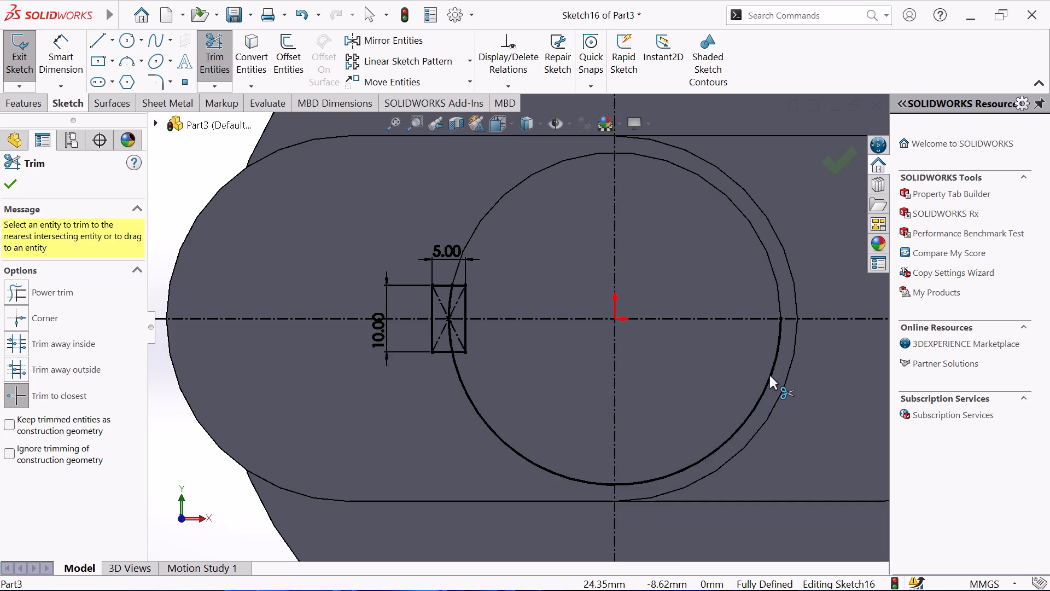
click(769, 374)
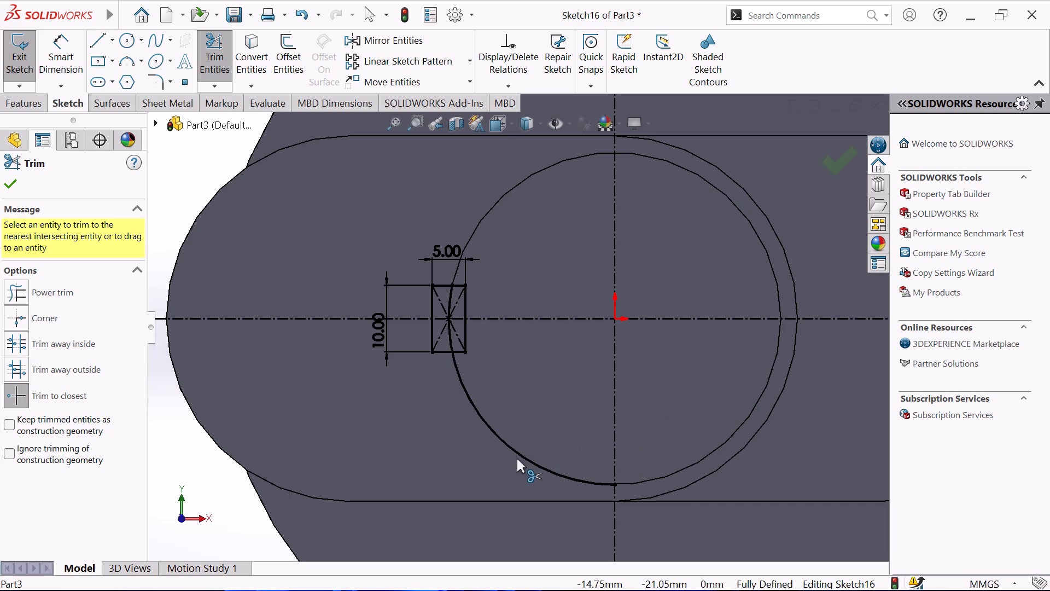
click(512, 449)
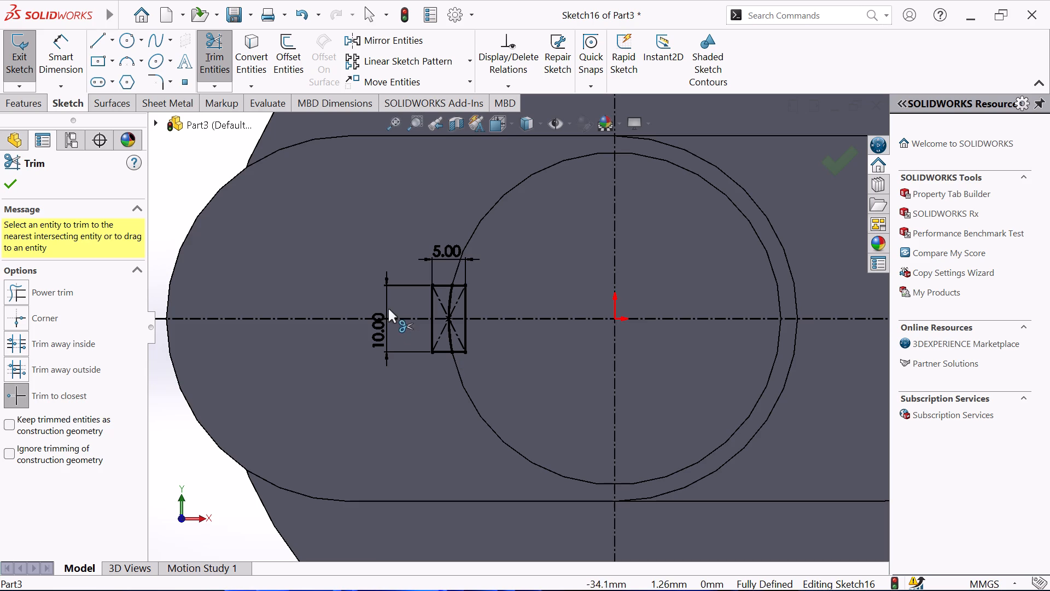
Trim away the rectangle's sides and diagonal segments lying outside the shaft's circular outline, leaving the closed keyway profile.
click(431, 328)
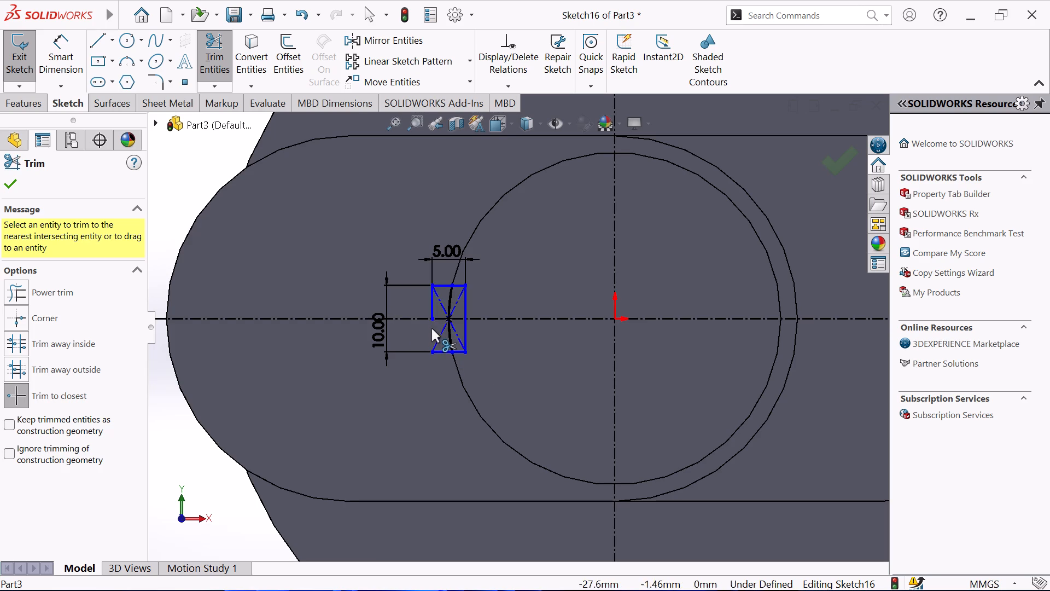
click(431, 313)
click(444, 287)
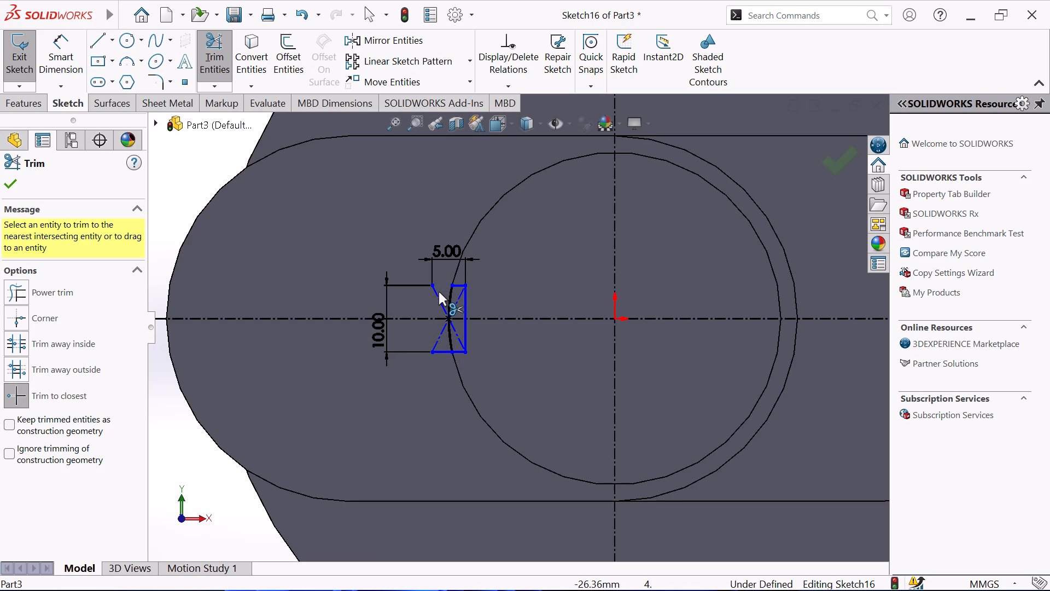
click(437, 295)
click(566, 309)
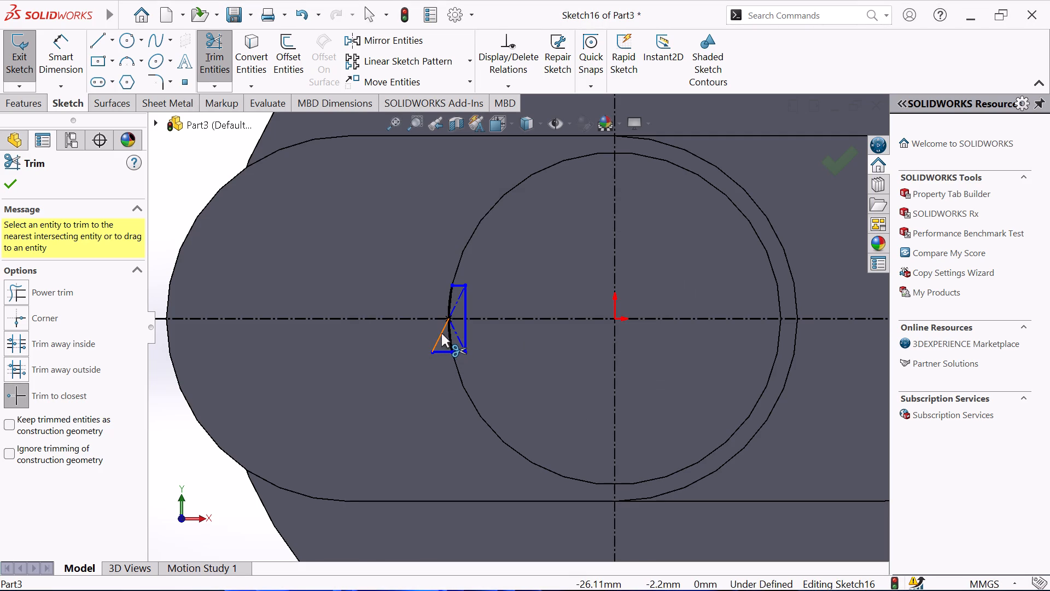
click(441, 333)
click(444, 351)
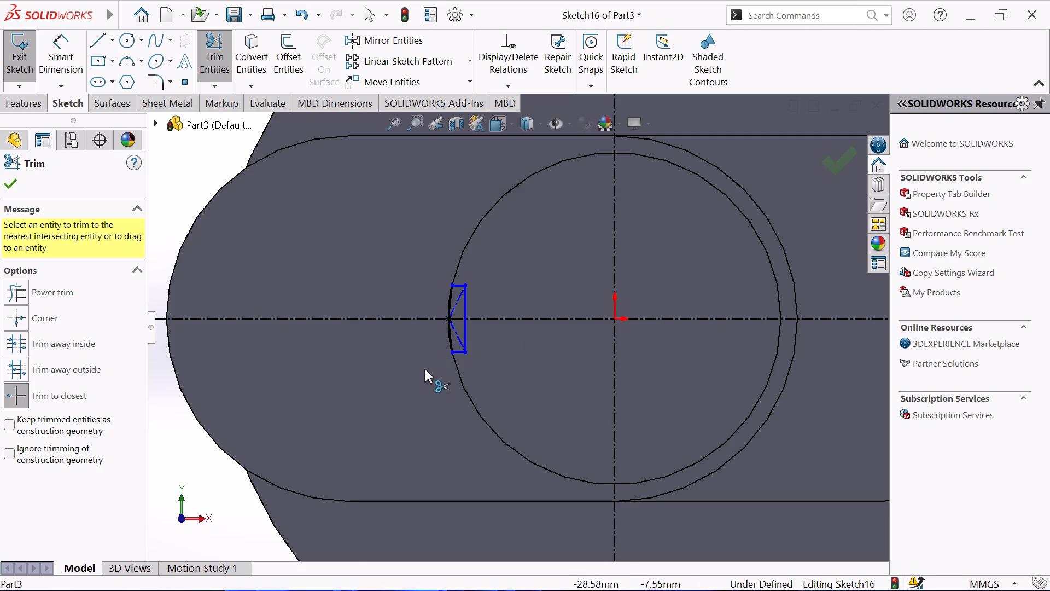
right_click(423, 370)
click(475, 417)
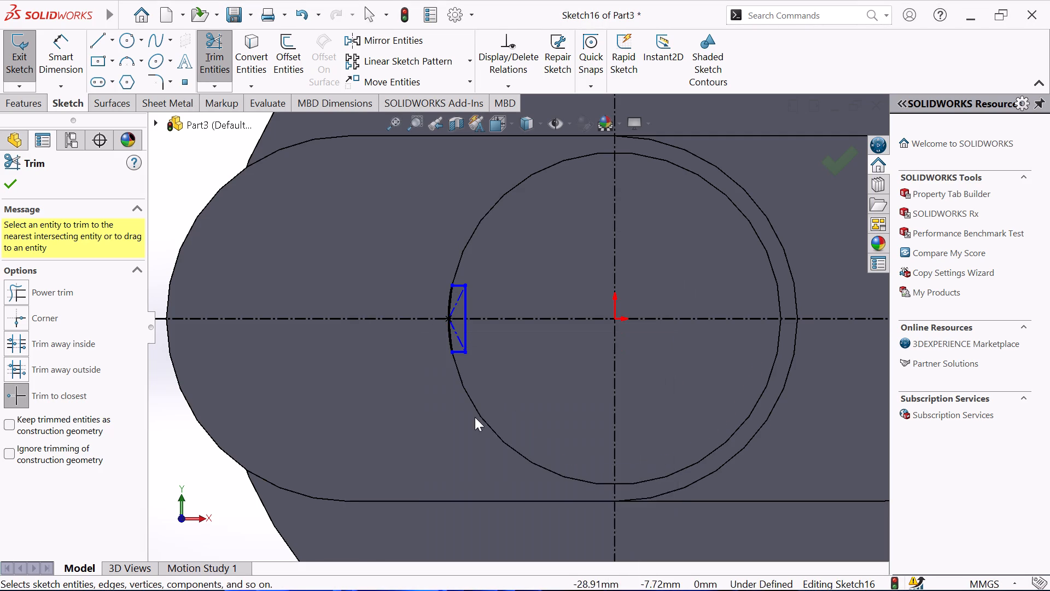
Extrude-cut the keyway profile 100 mm blind along the 50 mm shaft.
scroll(468, 407, up, 1)
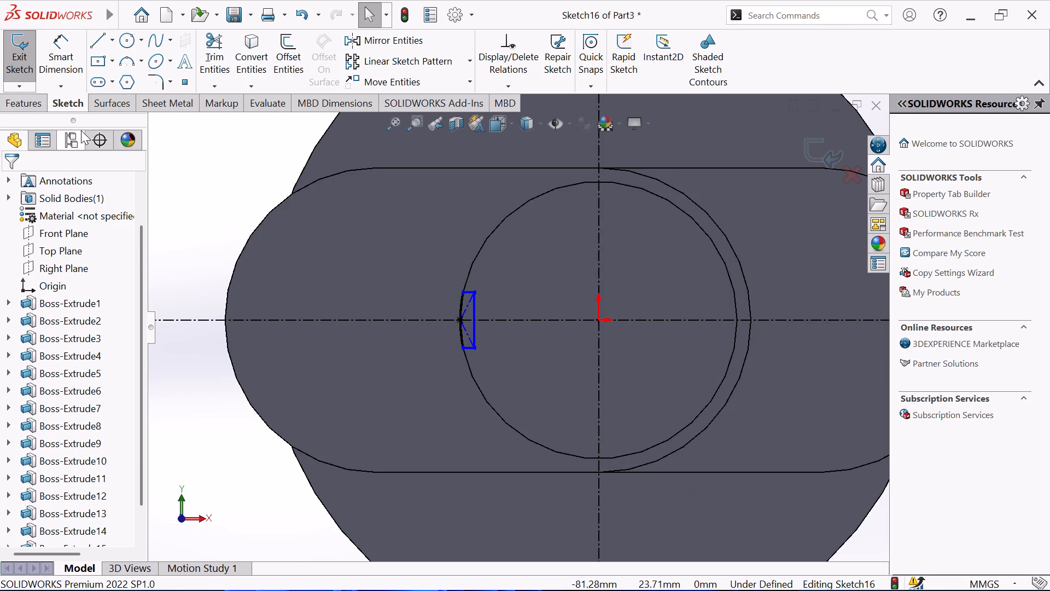
click(22, 109)
click(239, 58)
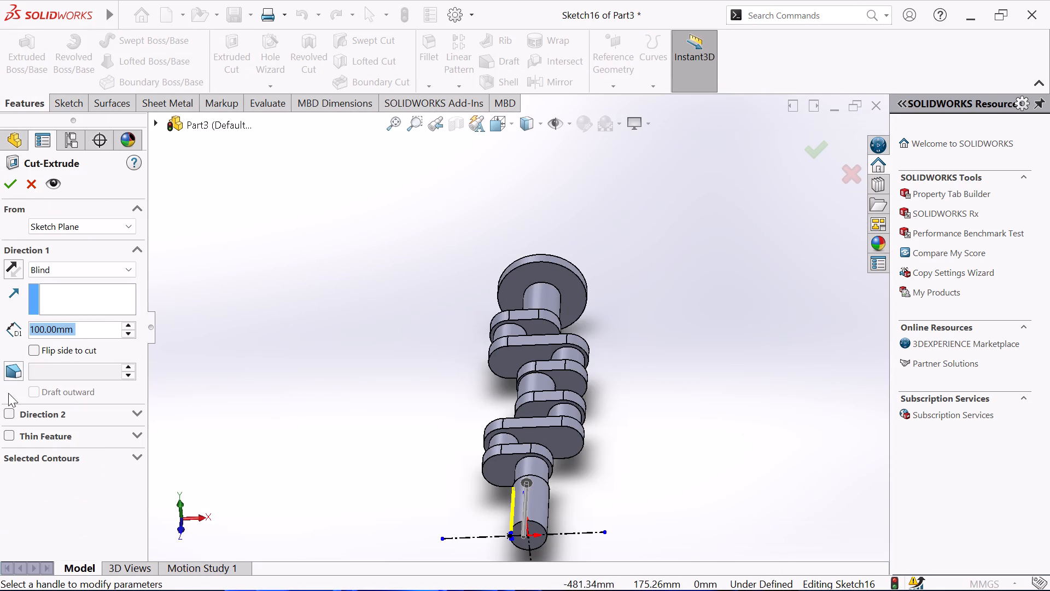
click(8, 187)
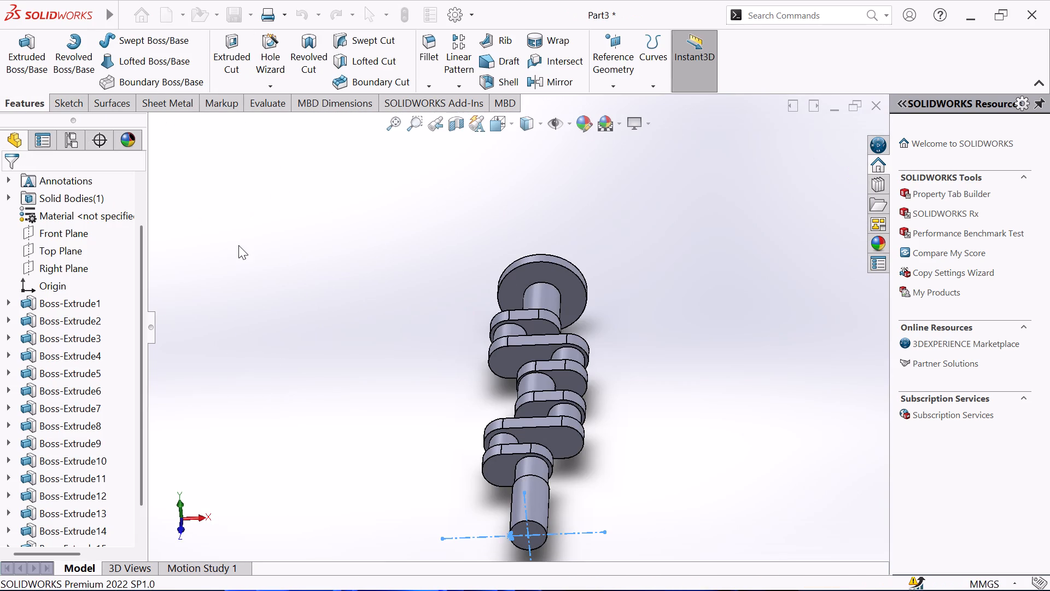
click(238, 245)
Start a sketch on the keyed shaft's end face and draw a circle of about 12.7 mm radius centred on the origin.
middle_drag(312, 366, 299, 304)
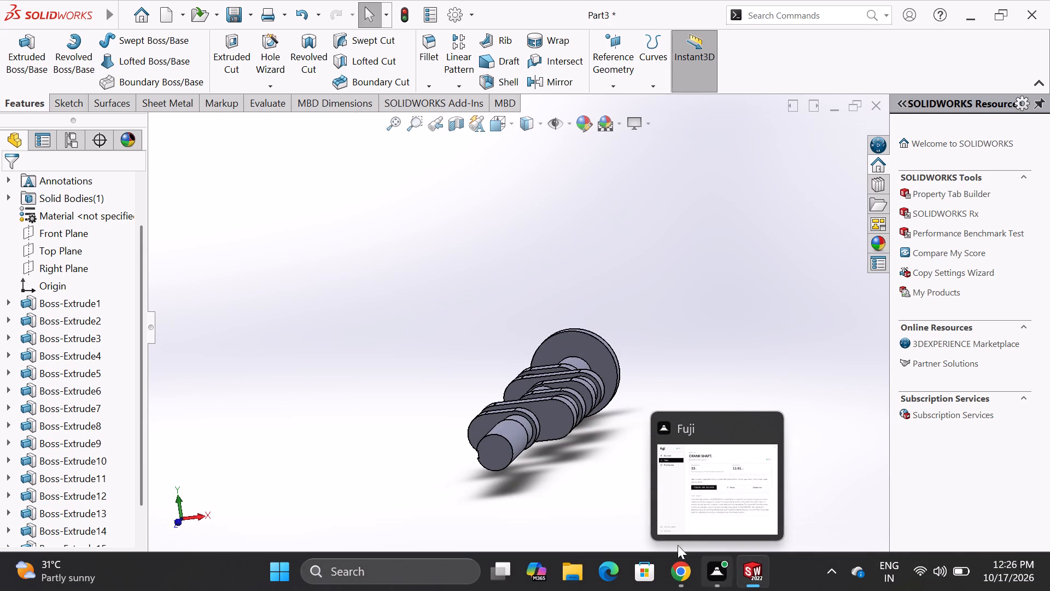
click(493, 462)
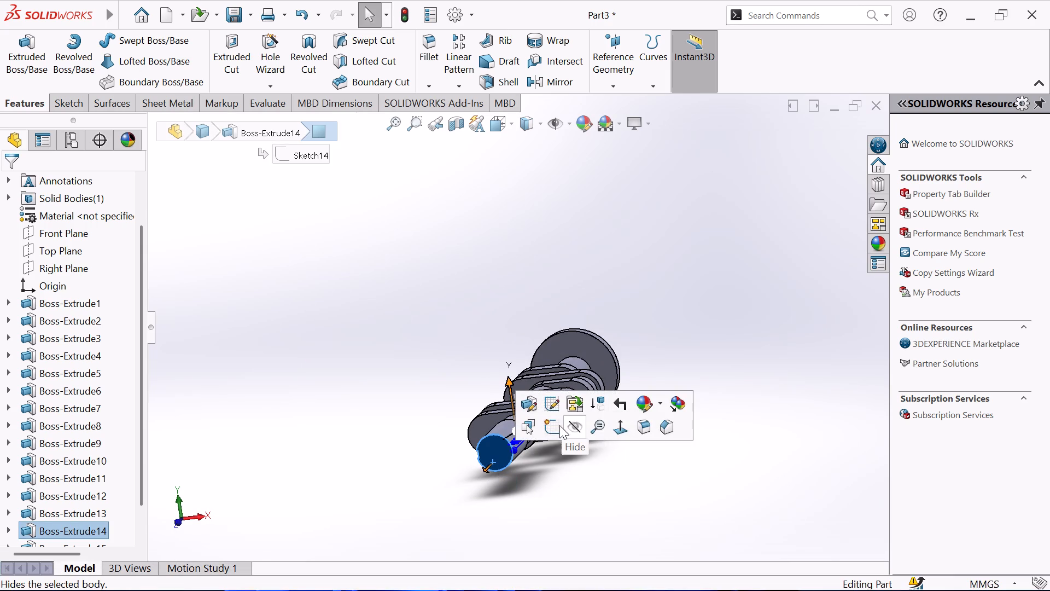
click(554, 426)
click(236, 292)
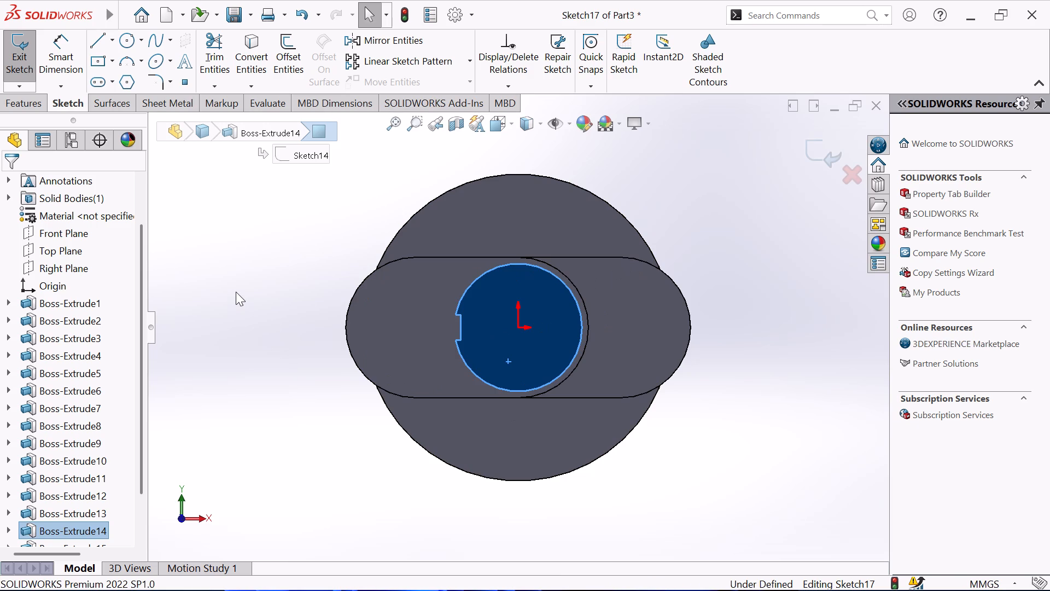
click(124, 37)
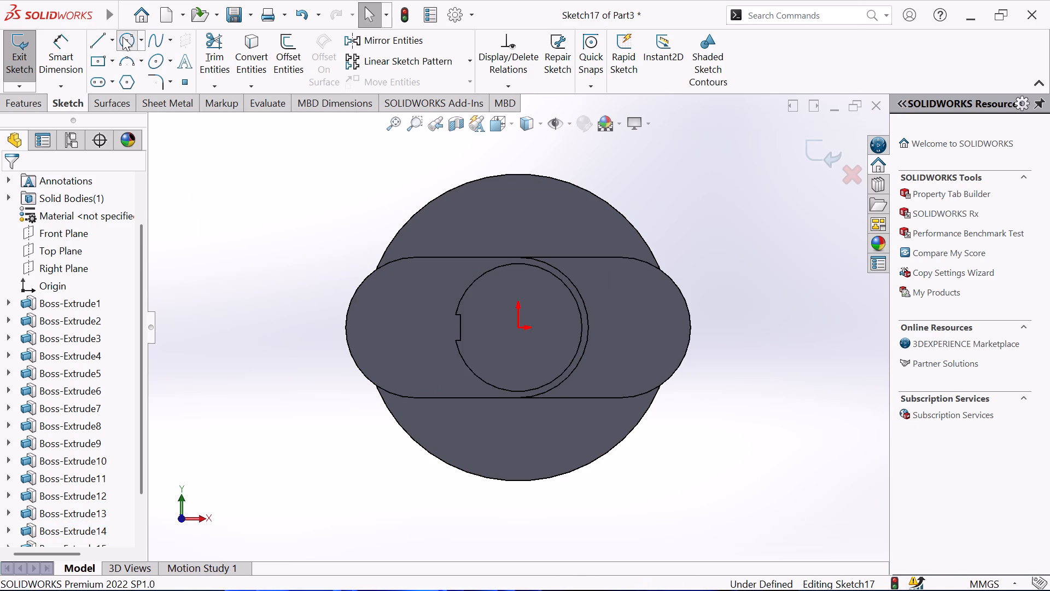
click(518, 327)
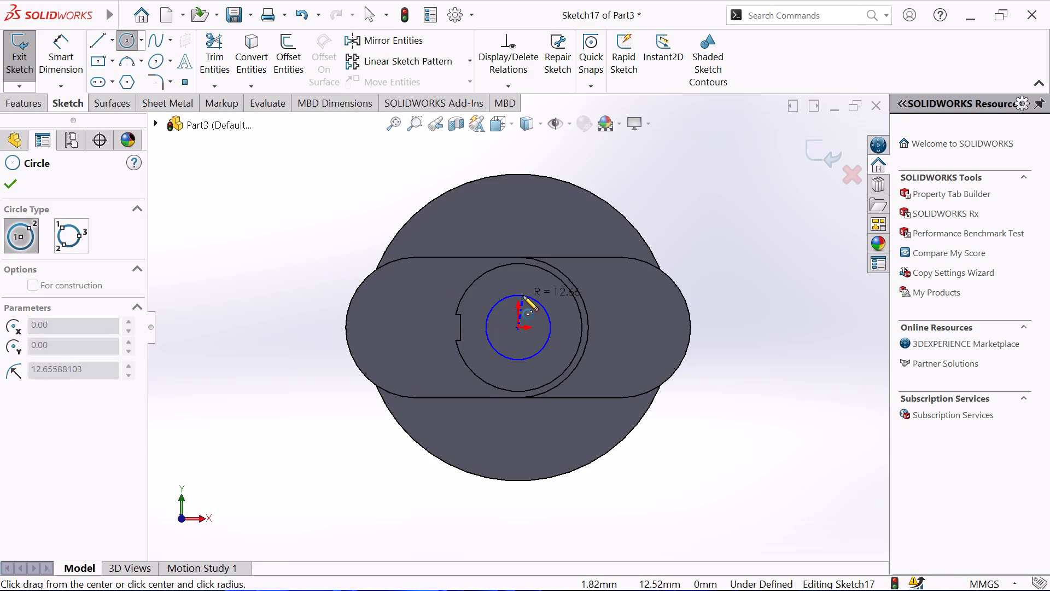
click(523, 296)
right_click(365, 234)
click(396, 241)
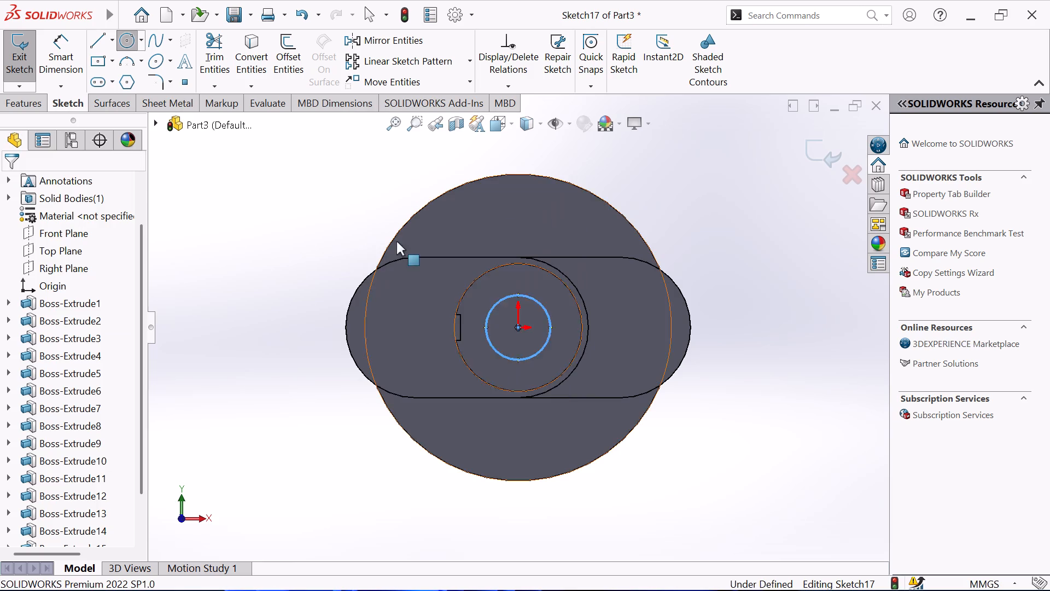
Dimension the circle's diameter as 25 mm and finish dimensioning.
click(56, 55)
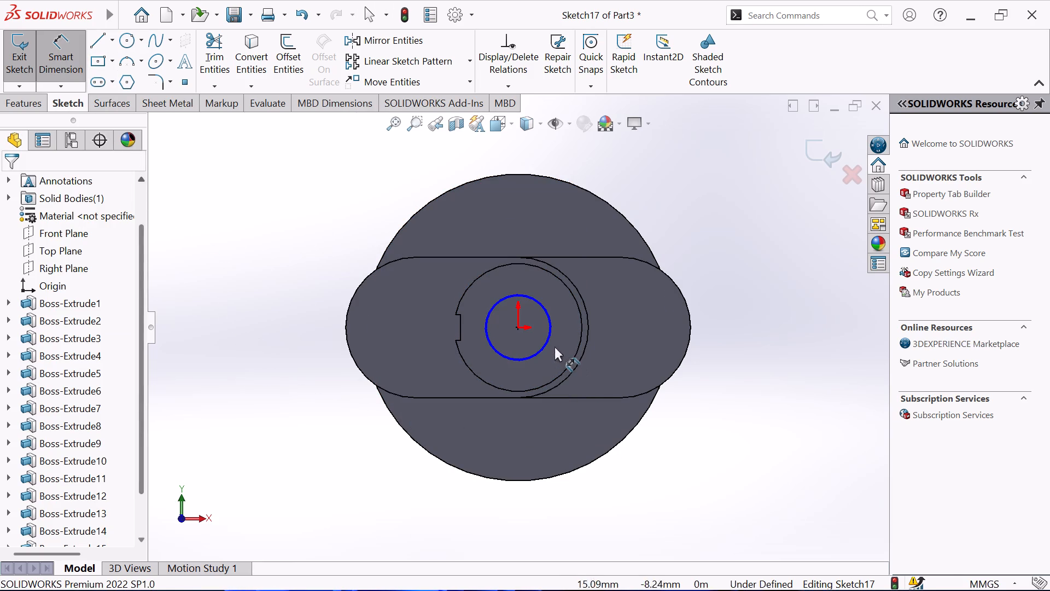
click(548, 334)
click(638, 189)
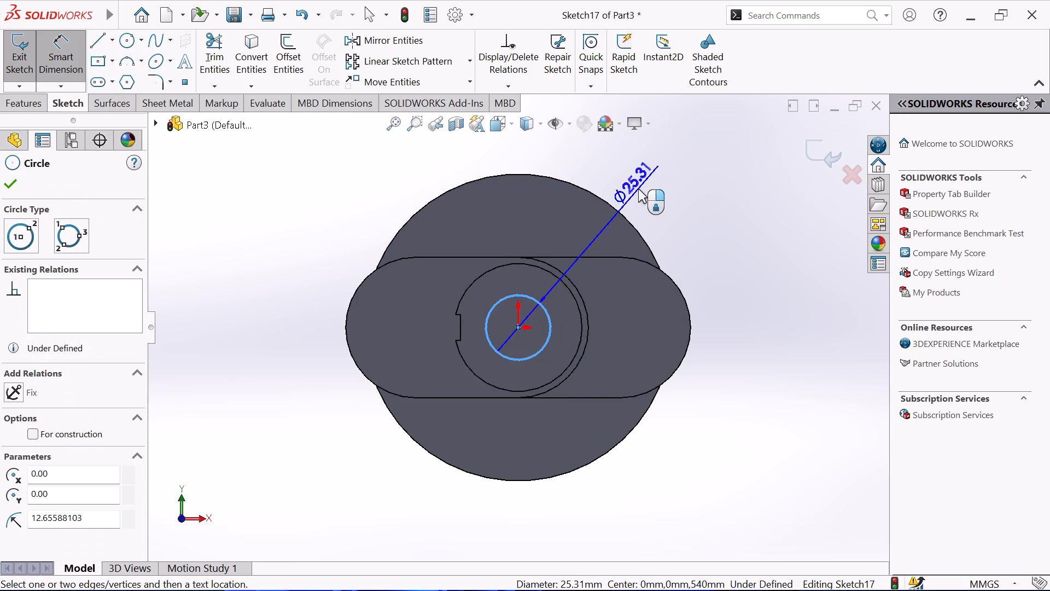
text(25)
key(Return)
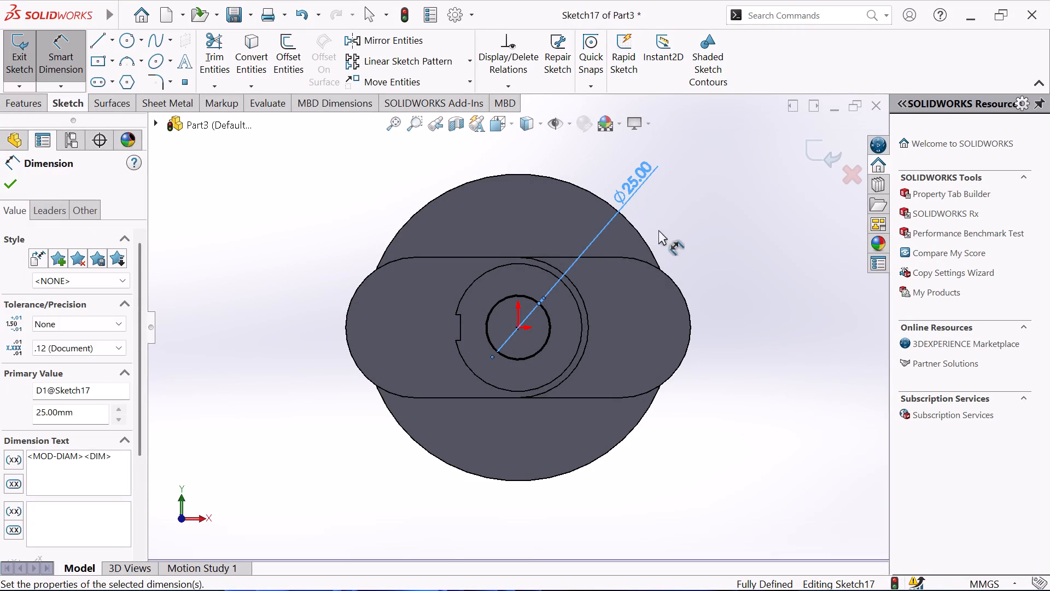
right_click(662, 234)
click(708, 288)
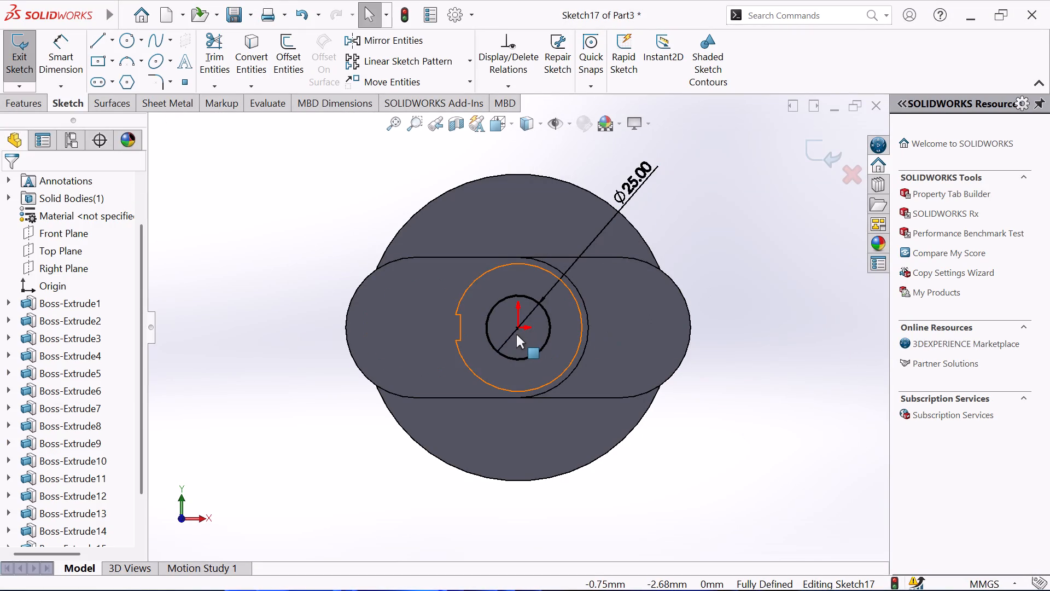
Extrude the 25 mm circle 20 mm blind outward from the shaft end, merged with the body.
click(25, 110)
click(30, 59)
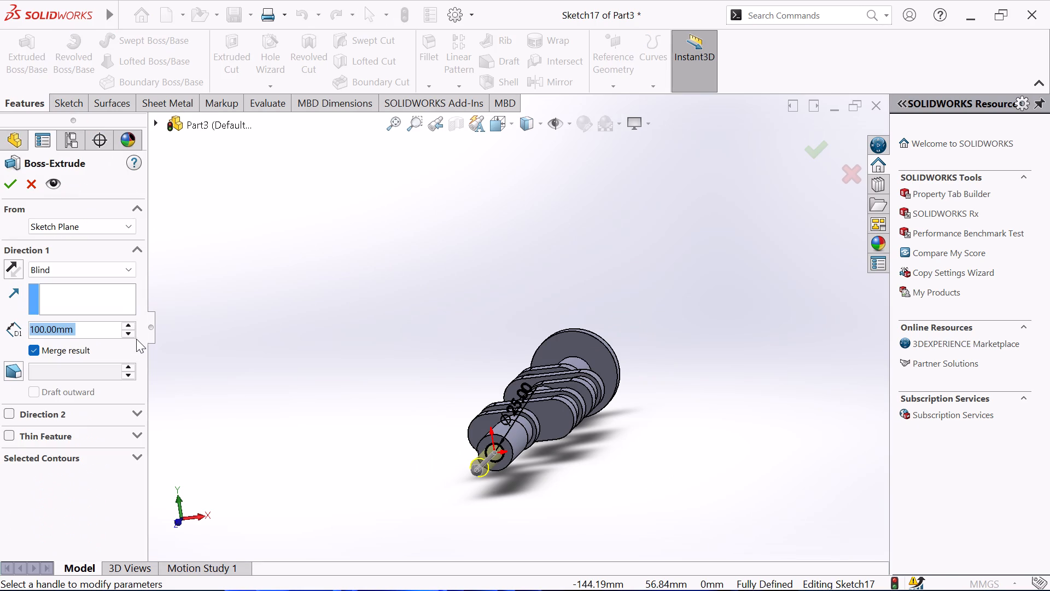
triple_click(130, 334)
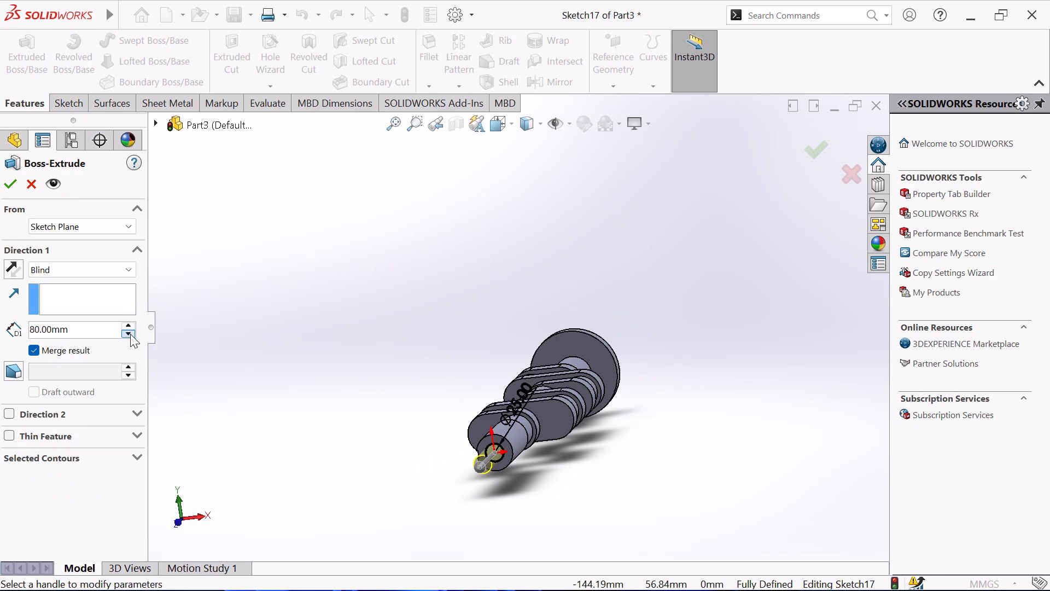
double_click(130, 334)
click(130, 334)
click(131, 333)
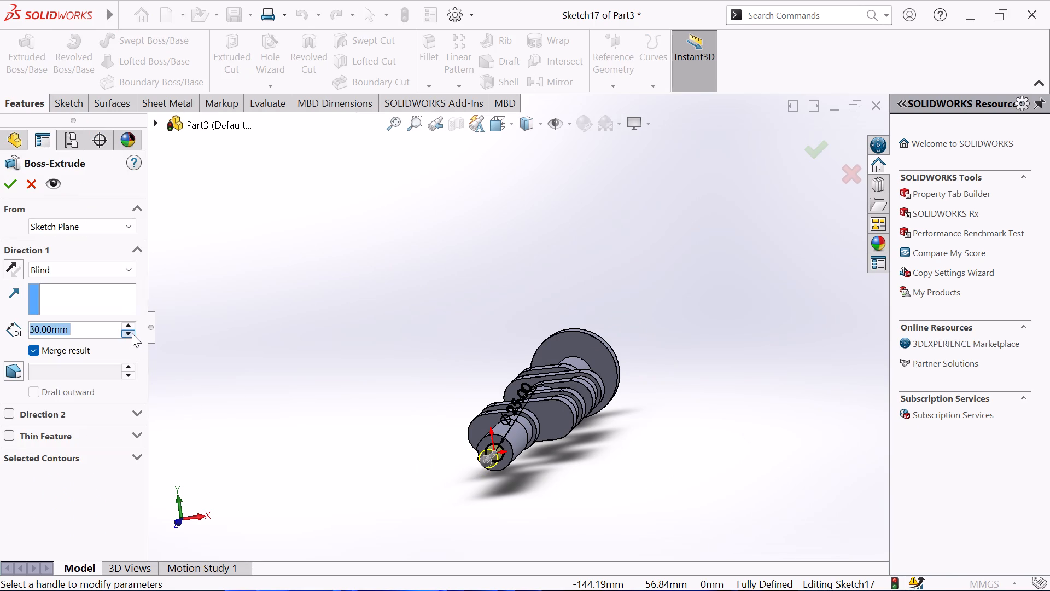
click(132, 333)
click(10, 189)
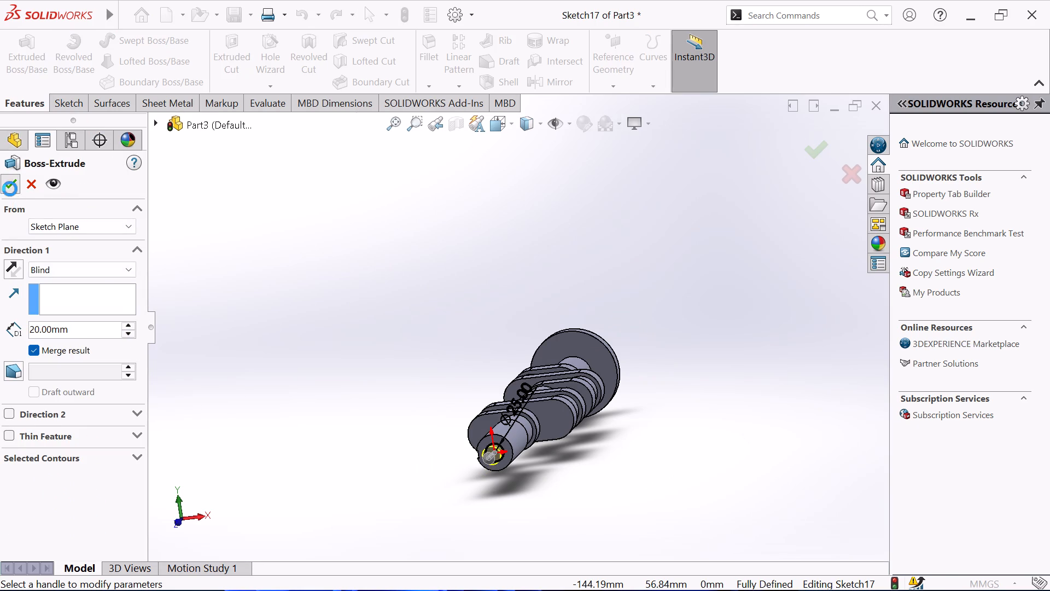
click(212, 239)
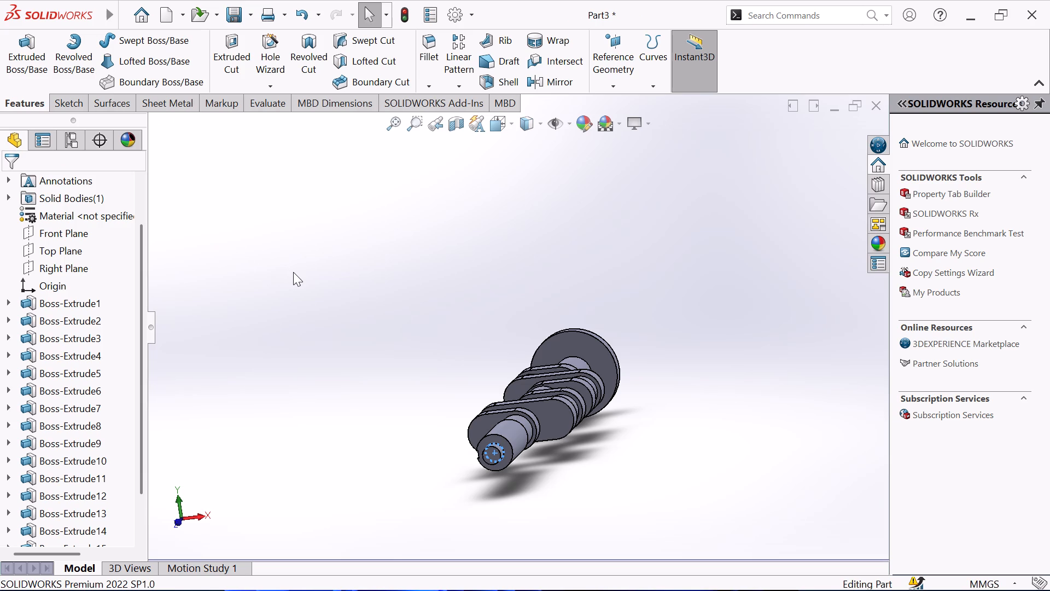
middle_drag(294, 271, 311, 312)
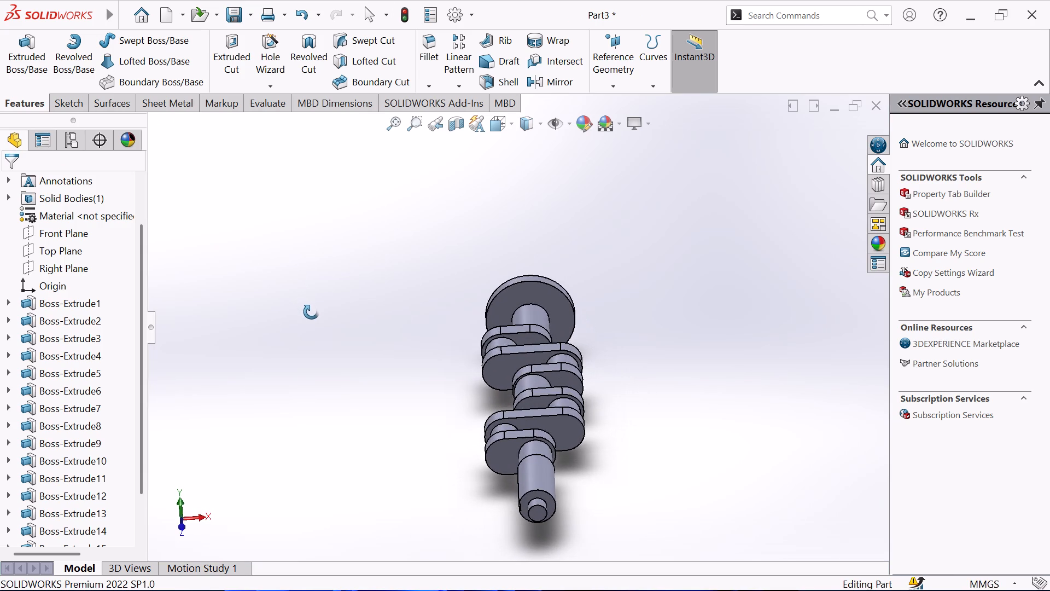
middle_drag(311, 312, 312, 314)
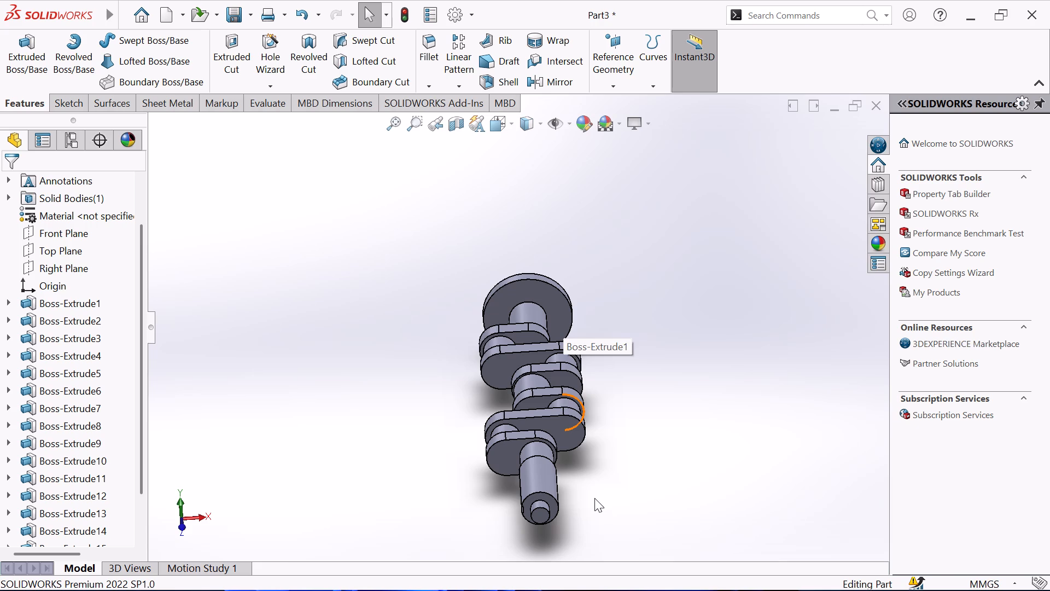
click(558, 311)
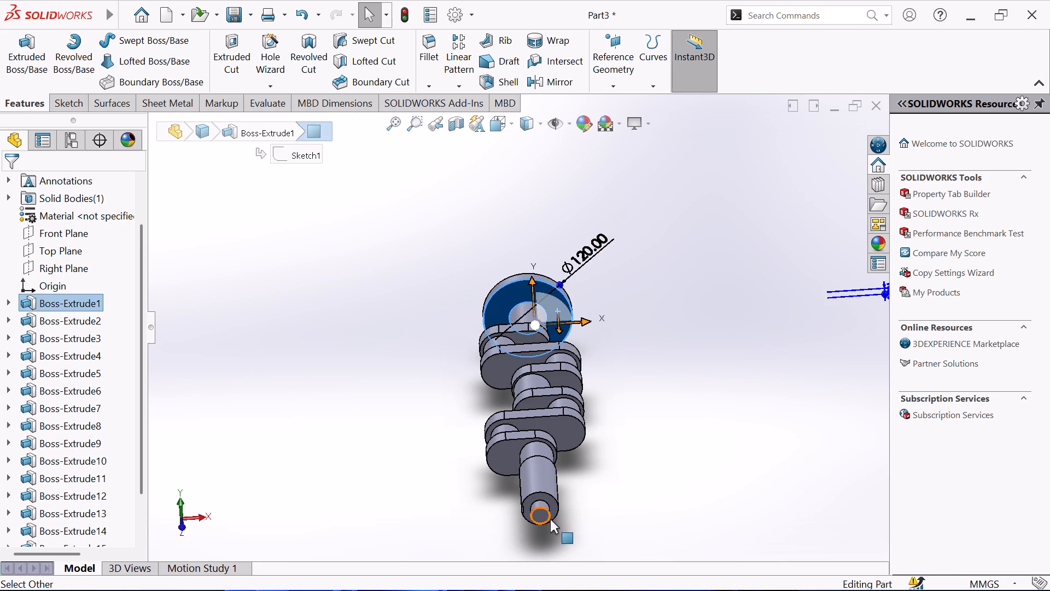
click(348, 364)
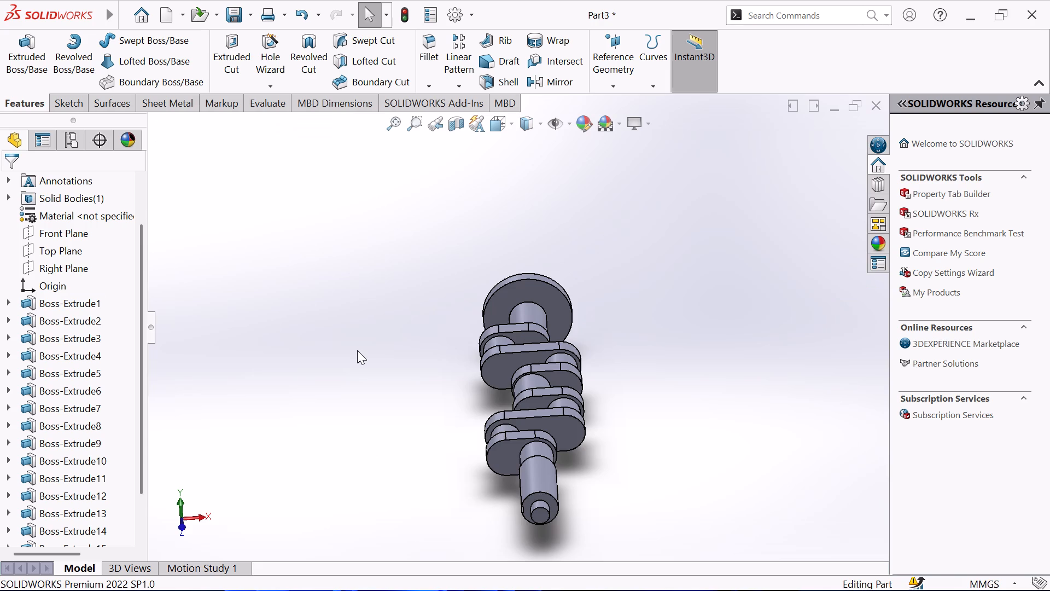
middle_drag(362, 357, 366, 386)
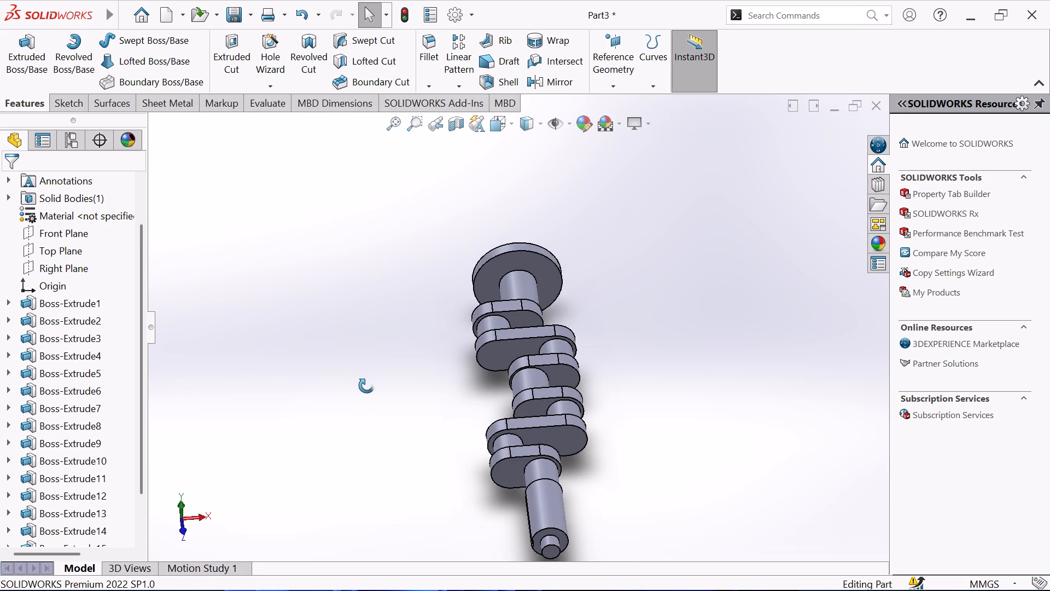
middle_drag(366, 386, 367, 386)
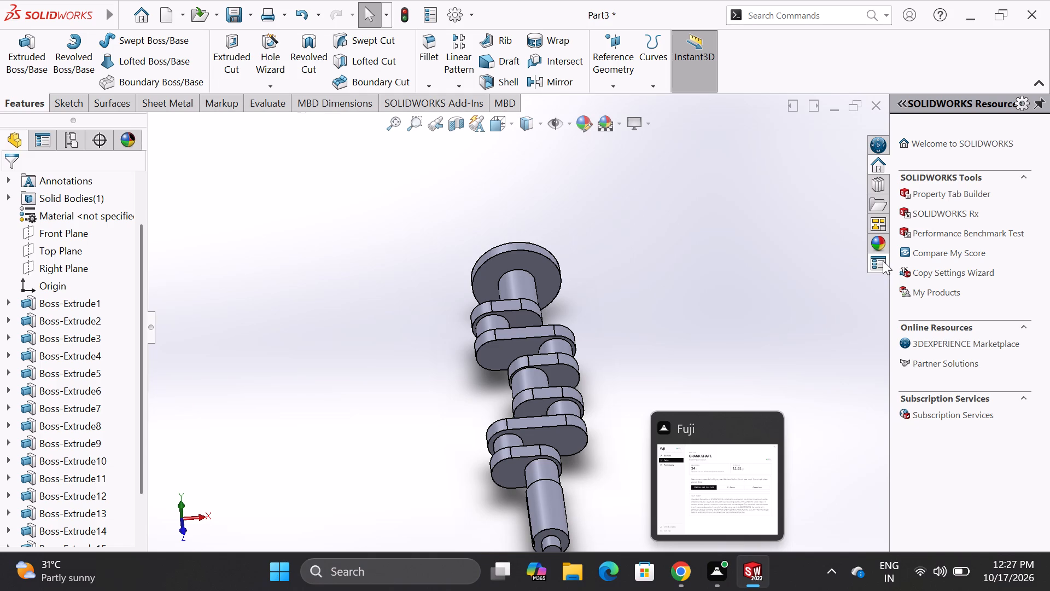
Start a sketch on the 120 mm flange's shaft-side face and draw a horizontal centerline about 350 mm long through the origin.
scroll(521, 325, up, 2)
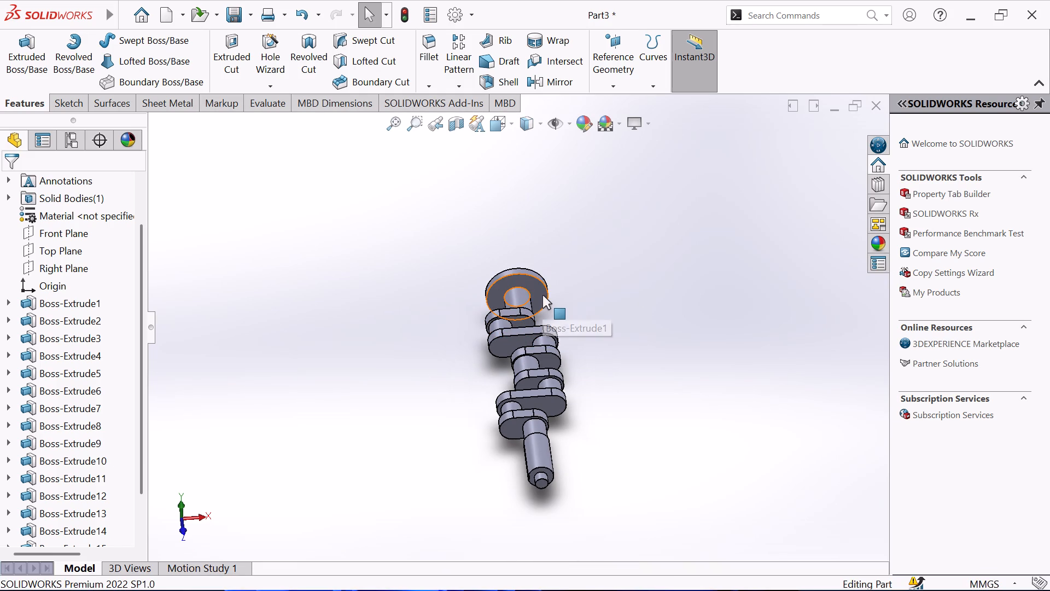
click(540, 294)
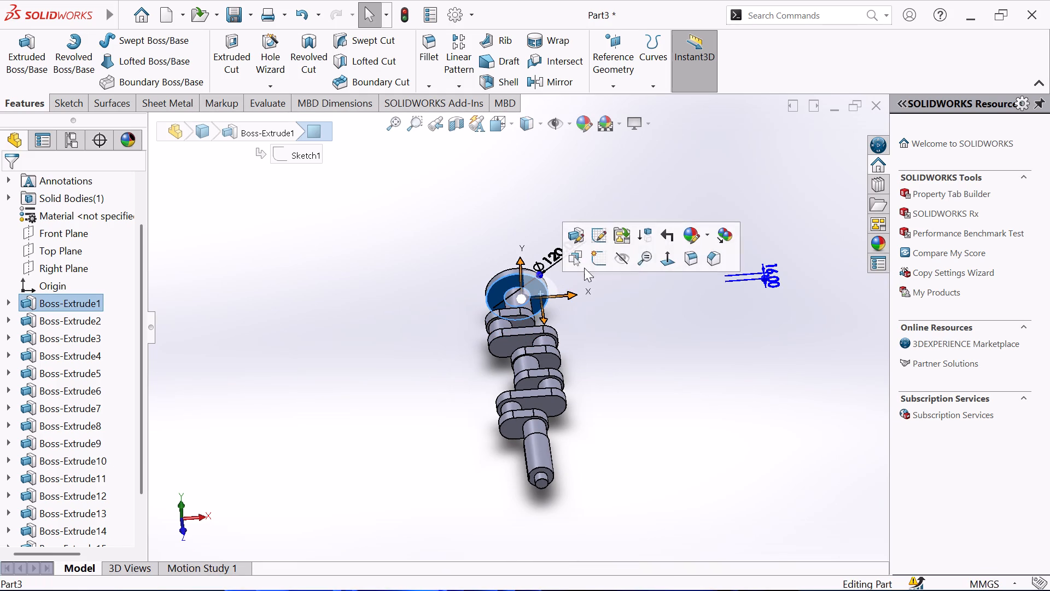
click(599, 257)
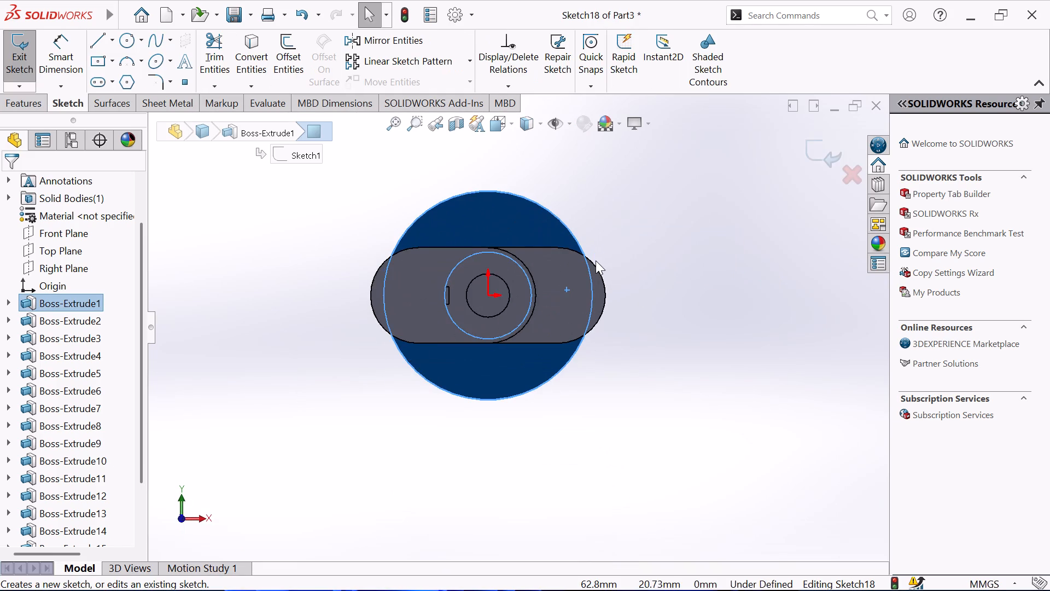
click(115, 38)
click(96, 80)
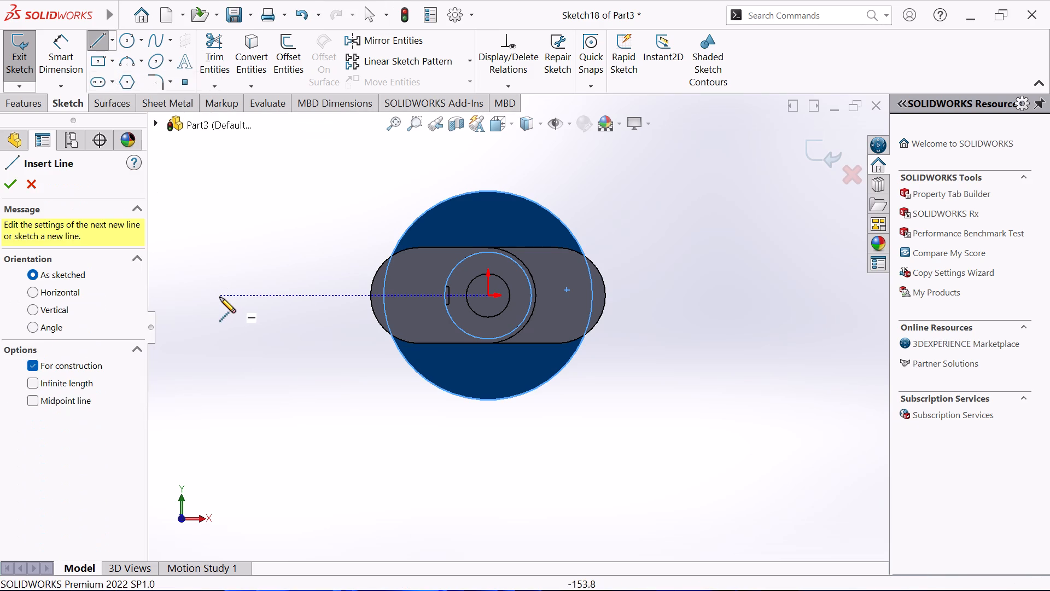
click(220, 297)
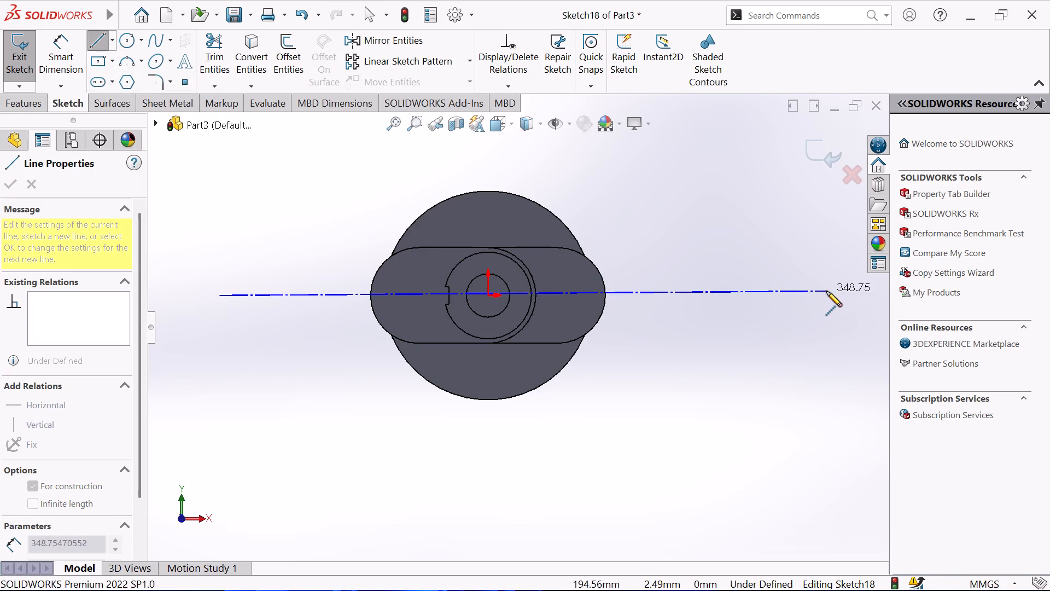
click(822, 294)
right_click(718, 250)
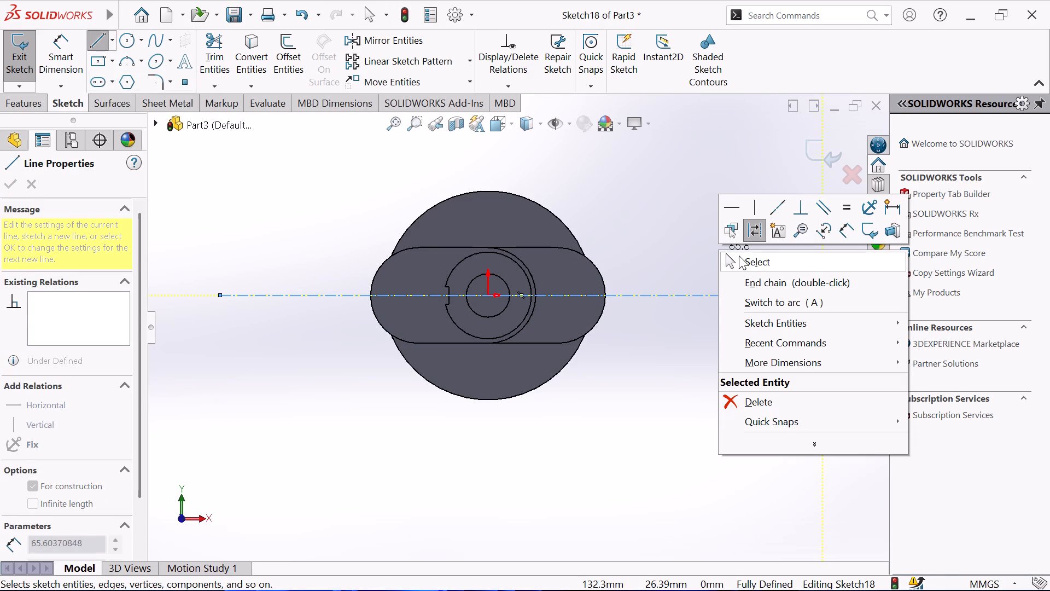
click(739, 257)
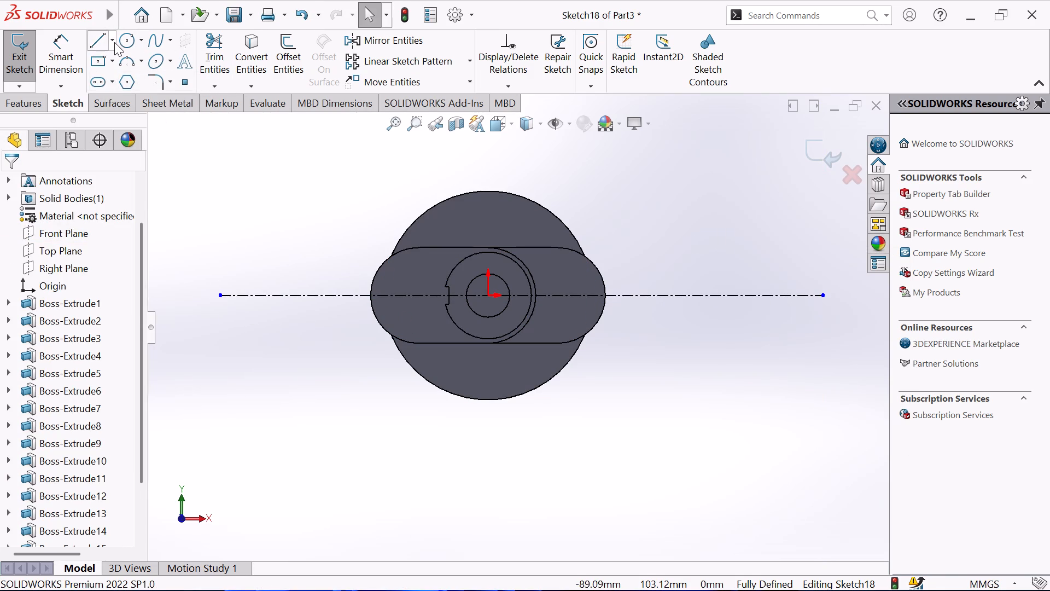
Draw a vertical centerline through the origin, extending past the flange's edge above and below.
click(114, 42)
click(109, 83)
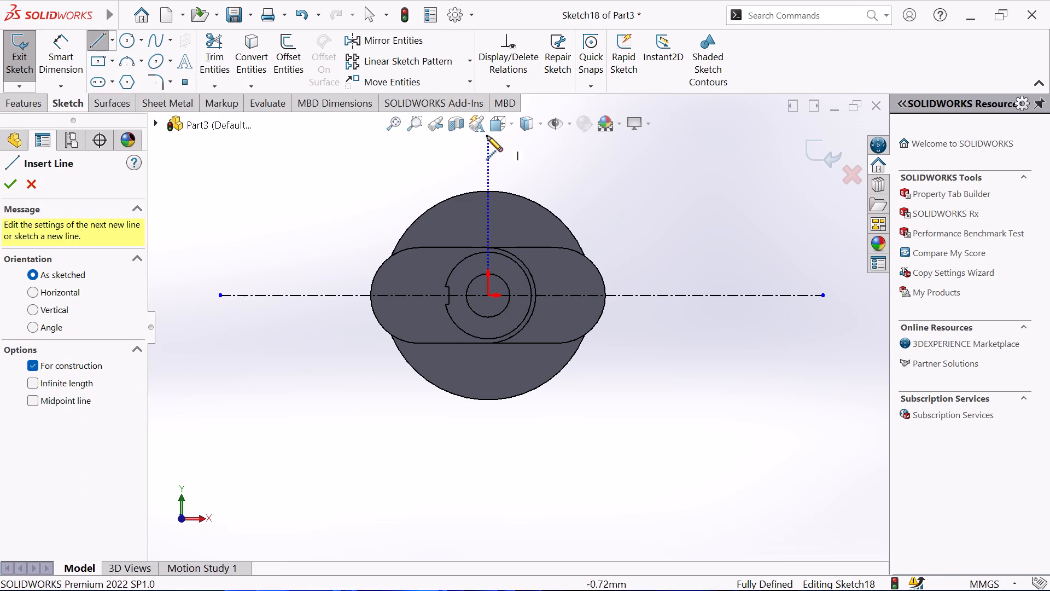
click(489, 135)
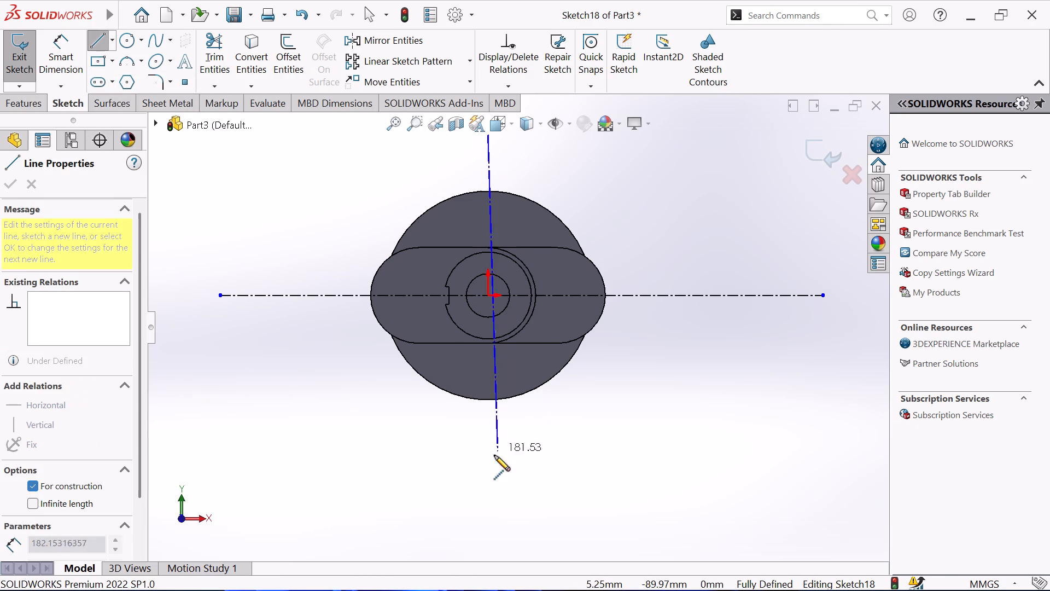
click(487, 473)
right_click(675, 395)
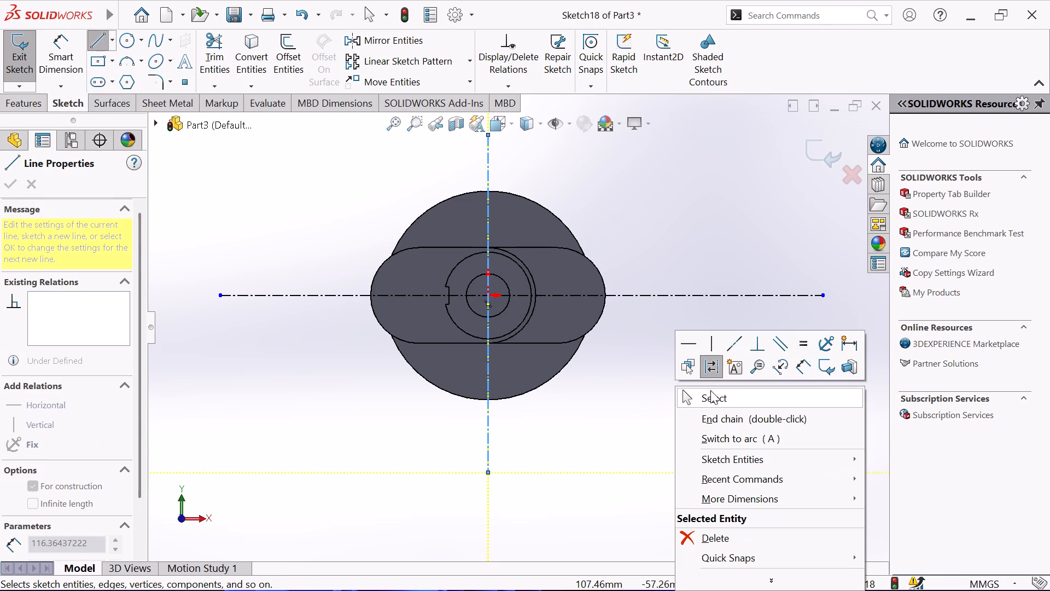
click(710, 391)
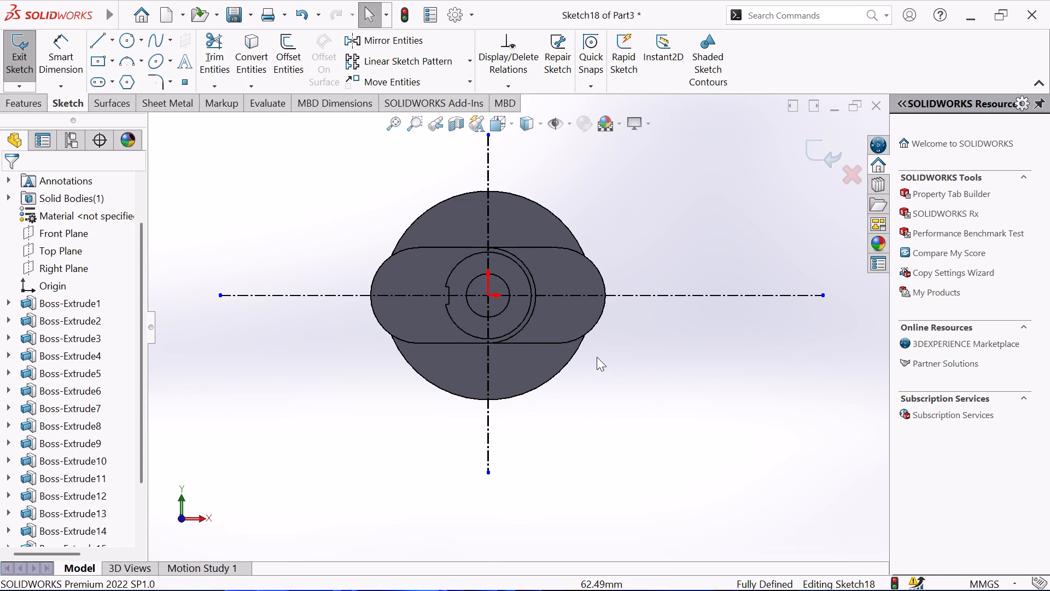
Draw a circle of about 6 mm radius centred on the vertical centerline, about 41 mm above the origin.
click(127, 37)
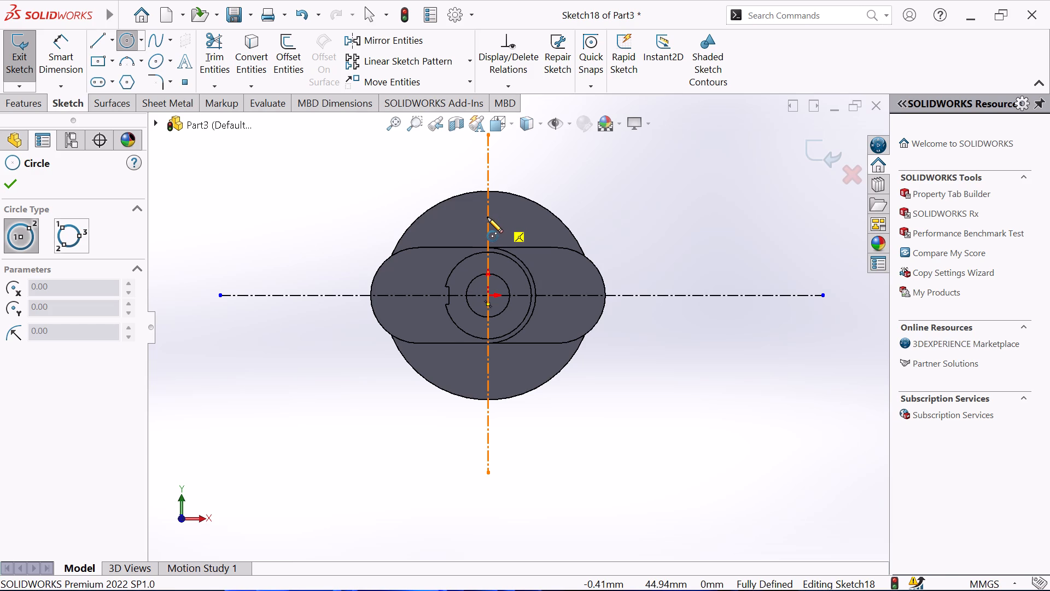
click(486, 224)
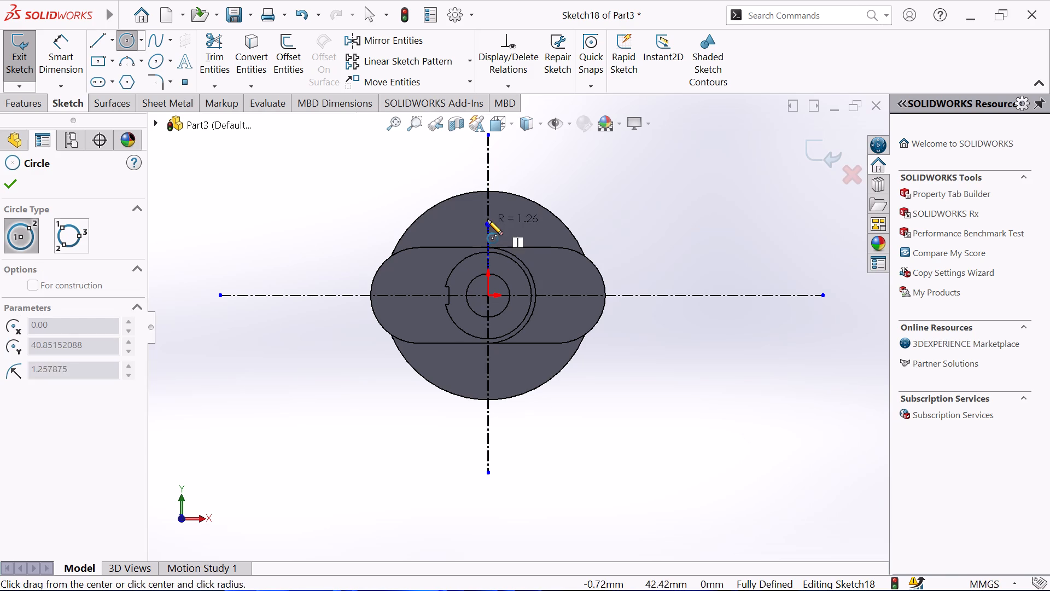
click(488, 214)
right_click(586, 172)
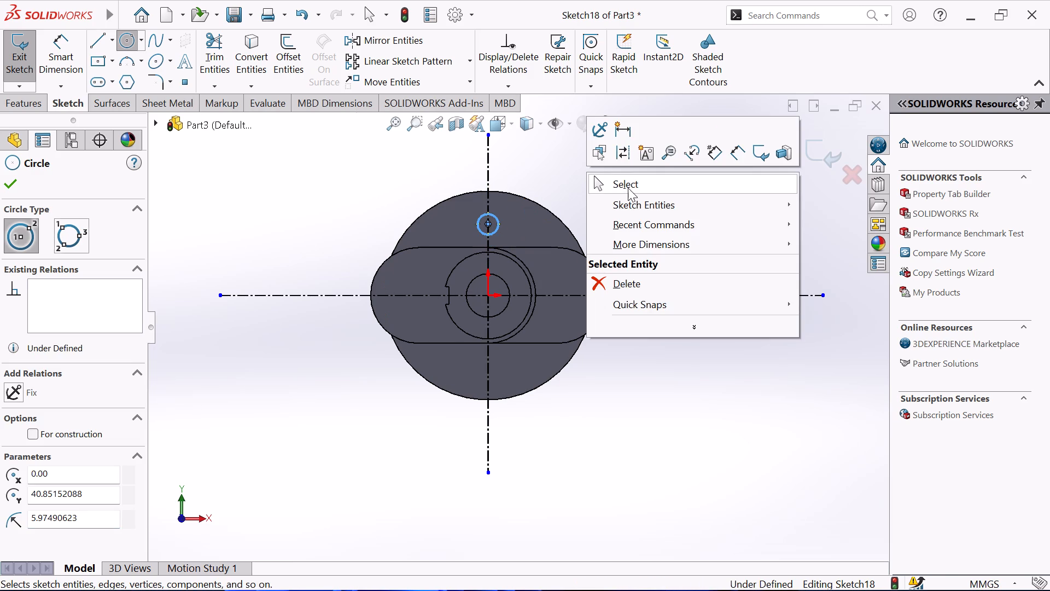
click(632, 183)
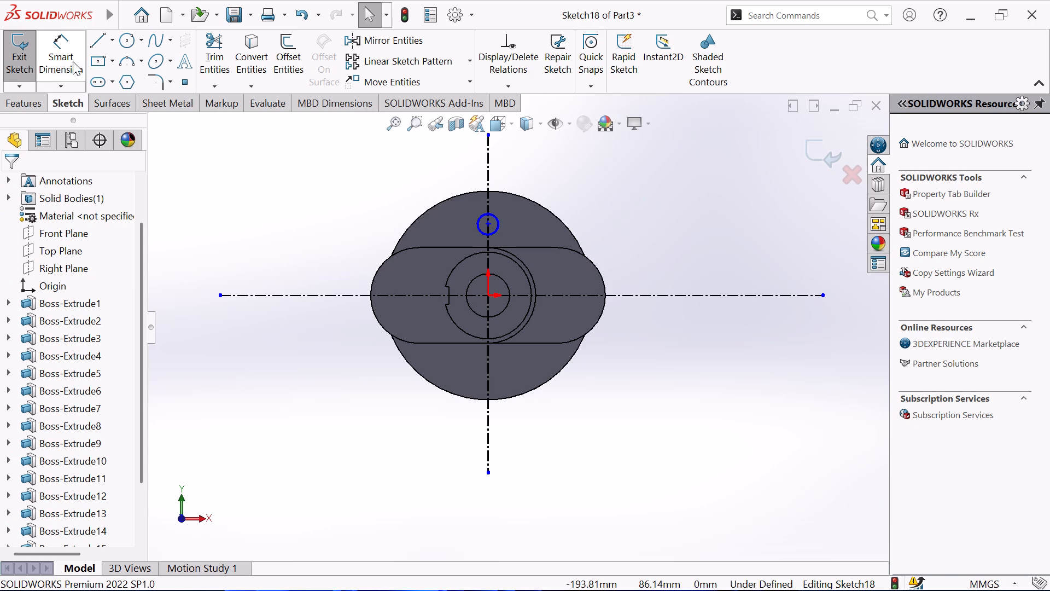
Dimension the upper circle's diameter as 12 mm.
click(72, 55)
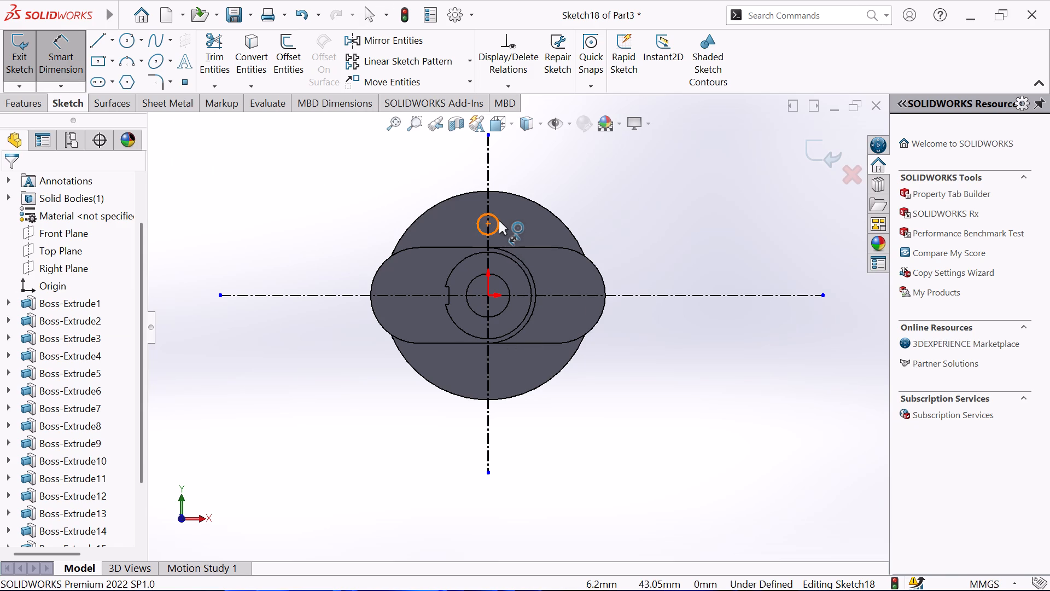
click(499, 221)
click(574, 189)
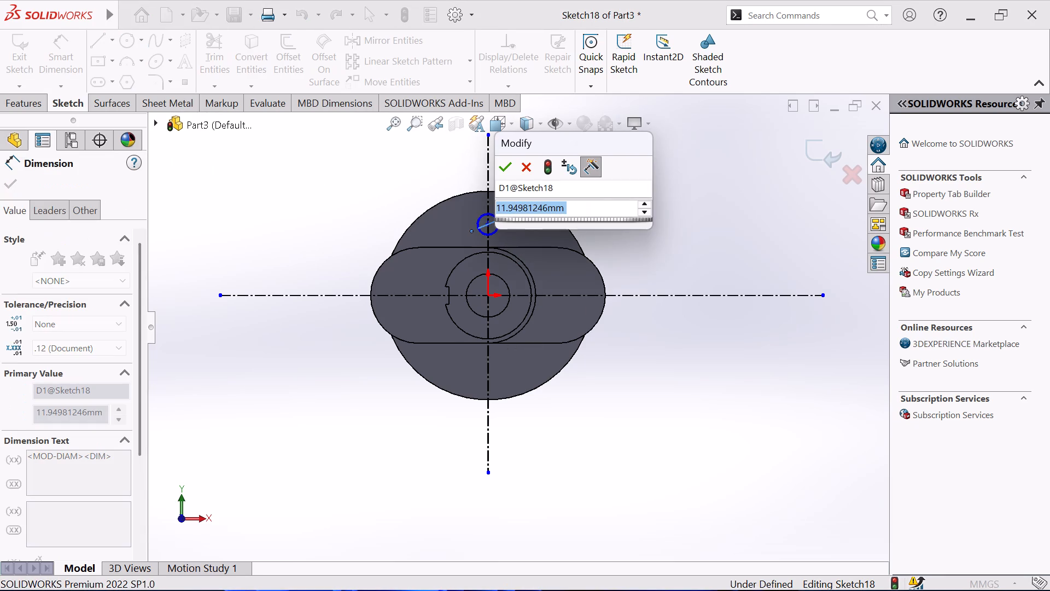
text(12)
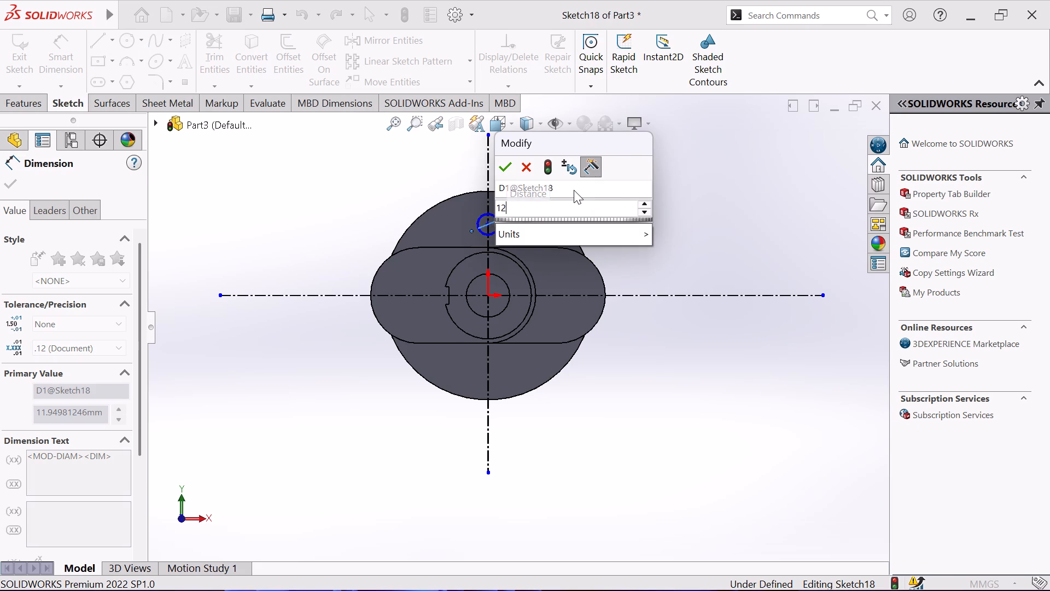
key(Return)
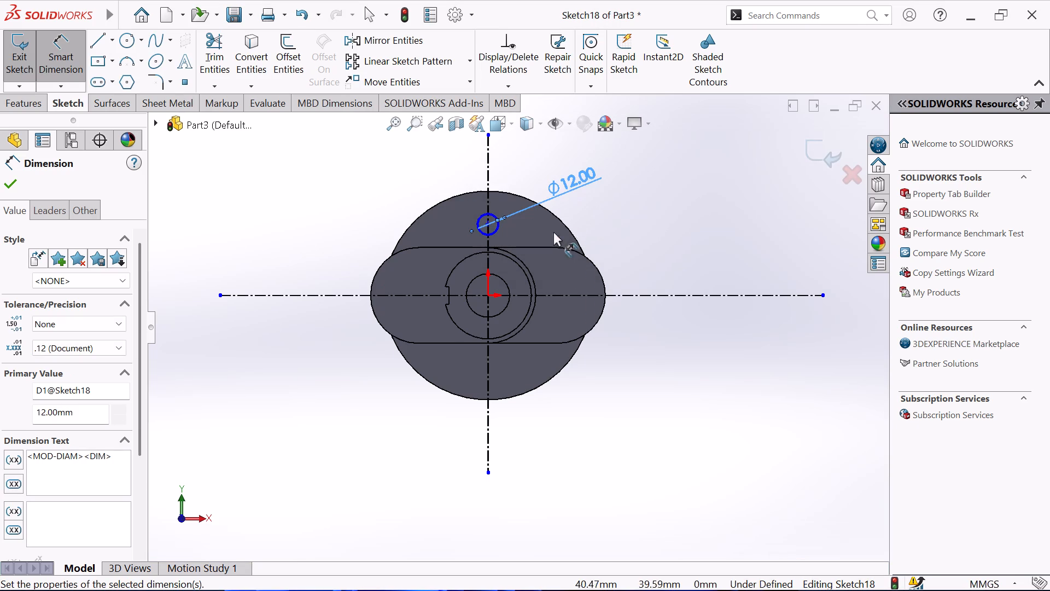
Dimension the vertical distance from the origin to the upper circle's centre as 40 mm and finish dimensioning.
click(497, 234)
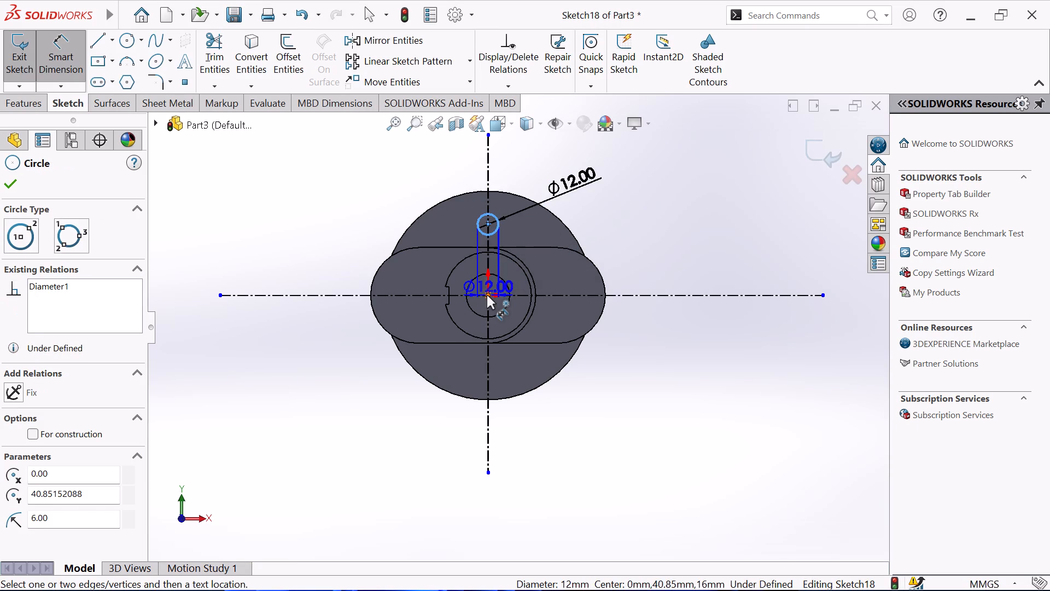
click(488, 295)
click(421, 264)
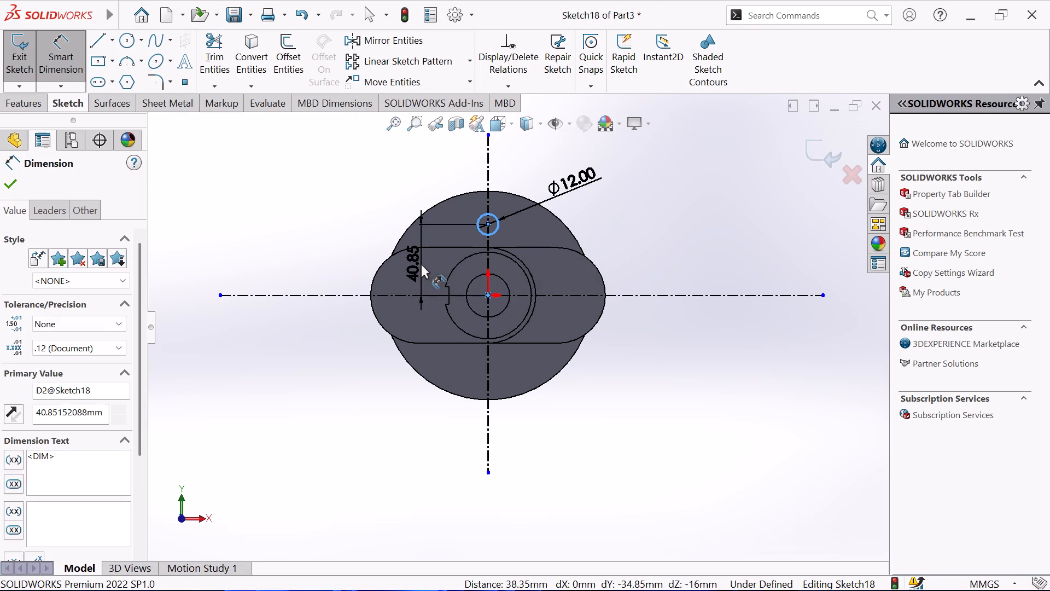
key(2)
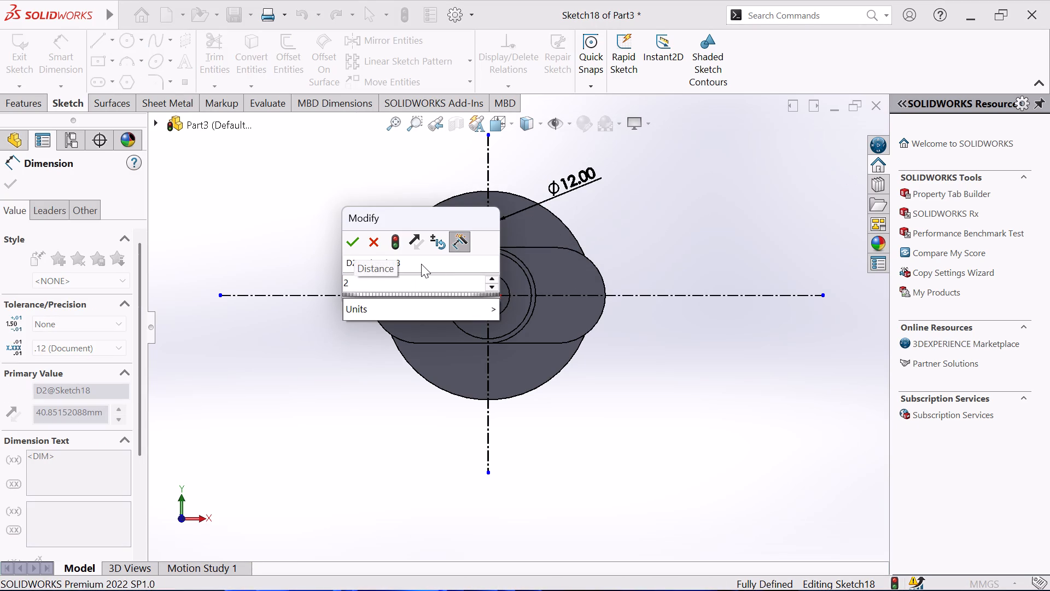
key(BackSpace)
key(4)
key(0)
key(Return)
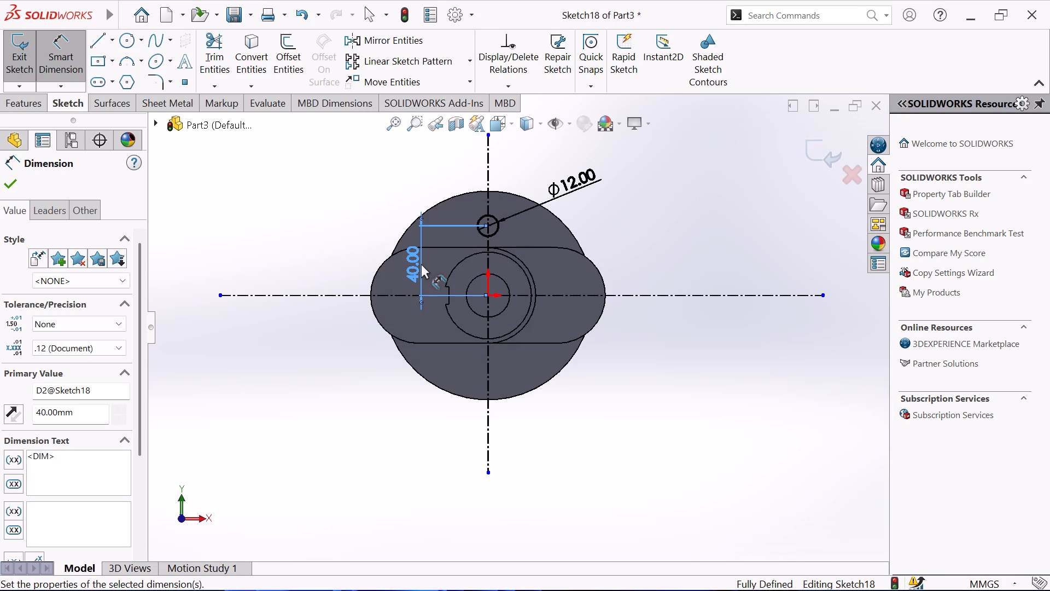
right_click(605, 212)
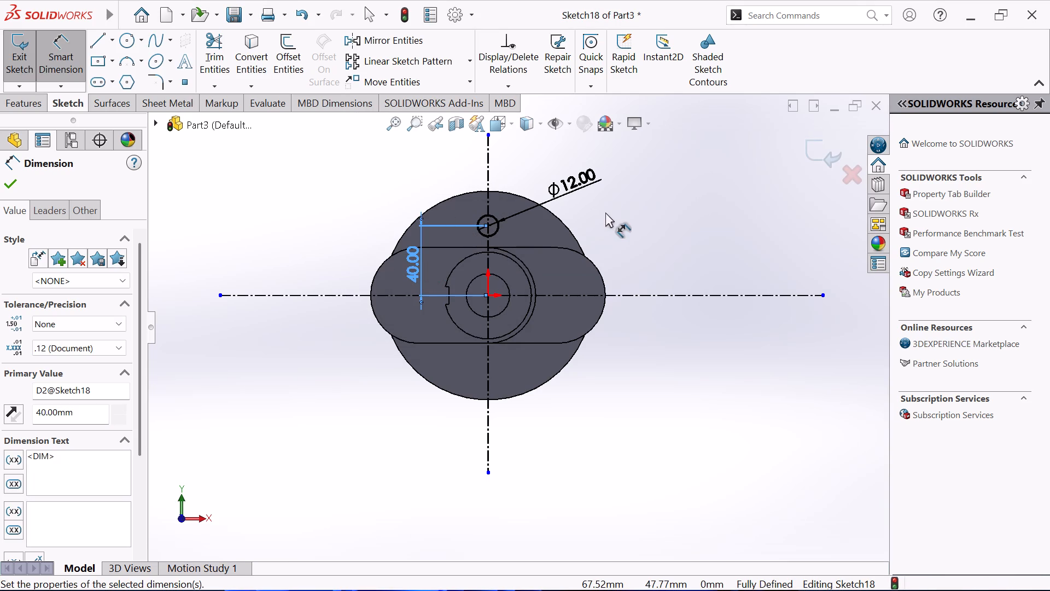
click(673, 264)
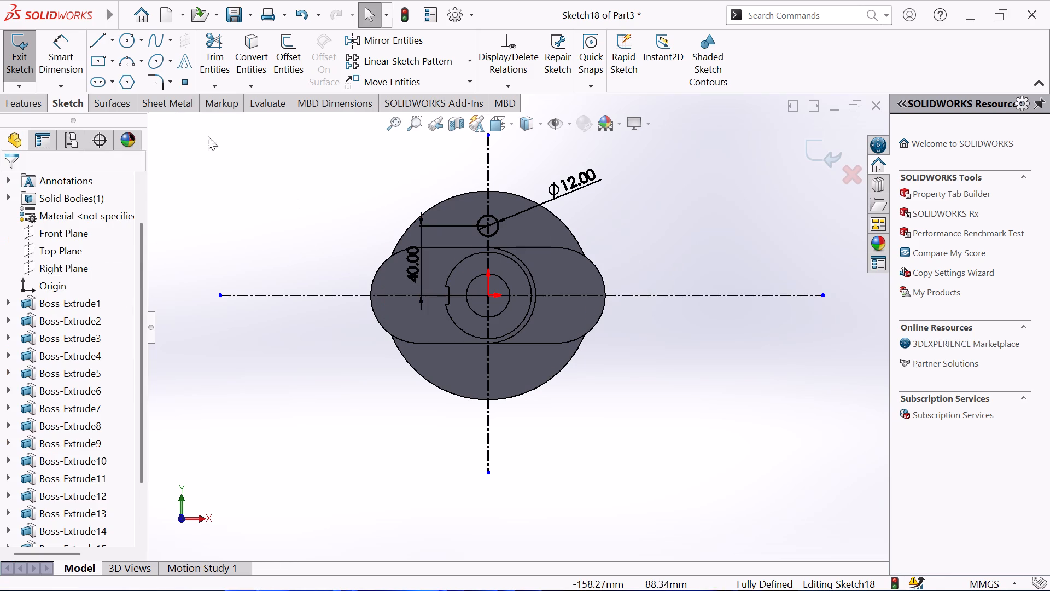
Draw a second circle of about 7.3 mm radius on the vertical centerline, about 44 mm below the origin.
click(135, 48)
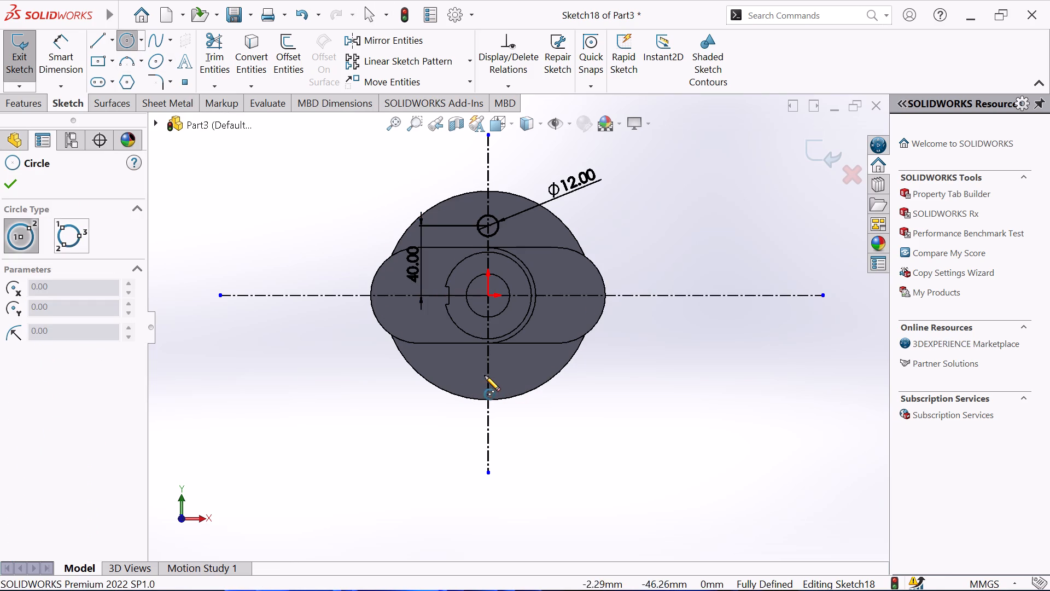
click(487, 373)
click(493, 361)
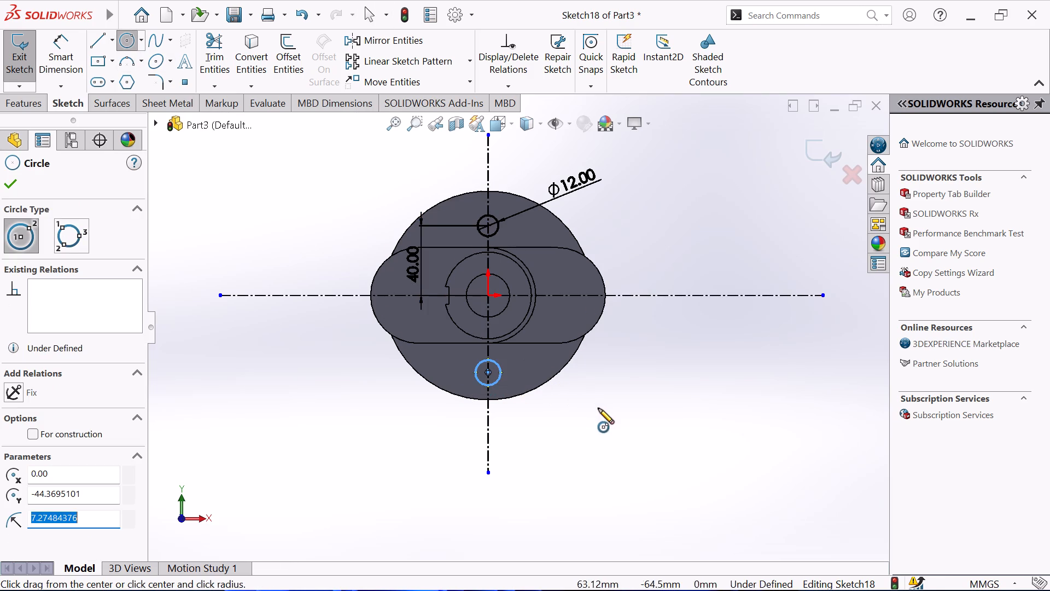
right_click(598, 408)
click(638, 419)
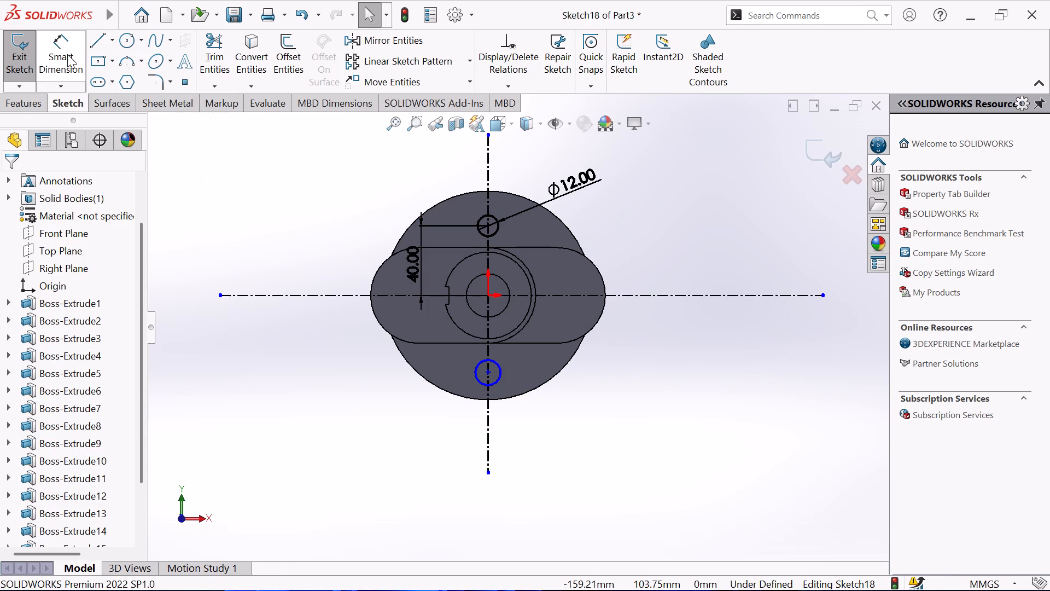
Dimension the lower circle's diameter as 12 mm.
click(67, 54)
click(499, 383)
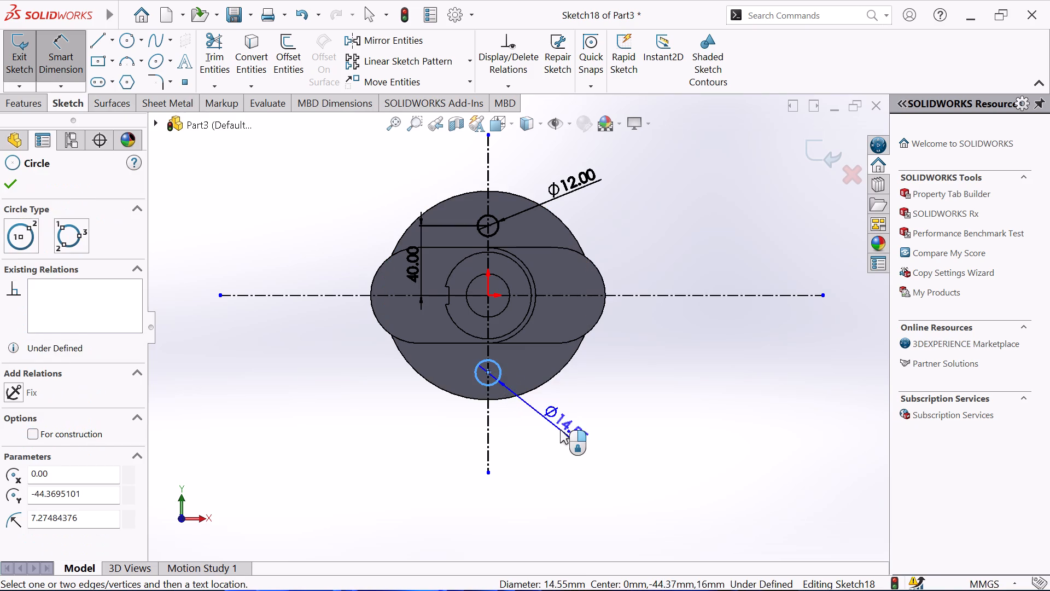
click(561, 430)
text(12)
key(Return)
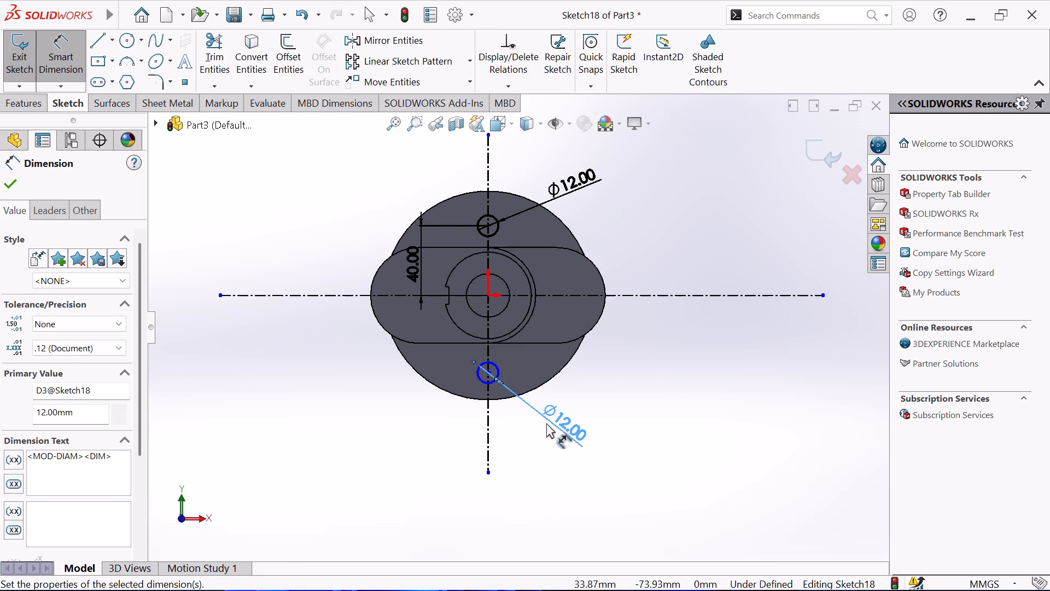
Dimension the vertical distance from the origin to the lower circle's centre as 40 mm and finish dimensioning.
click(485, 297)
click(493, 365)
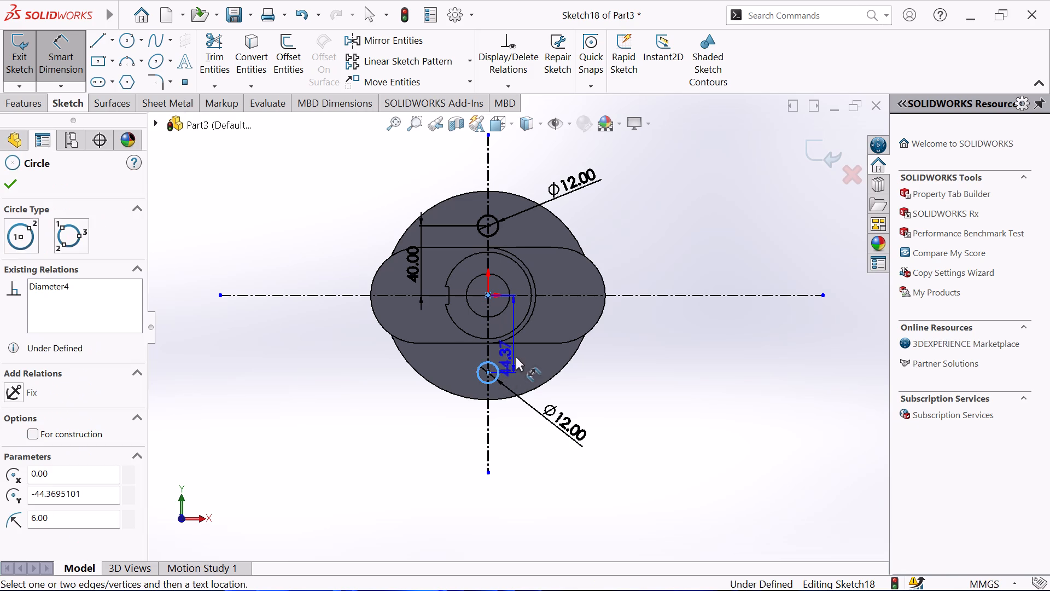
click(534, 327)
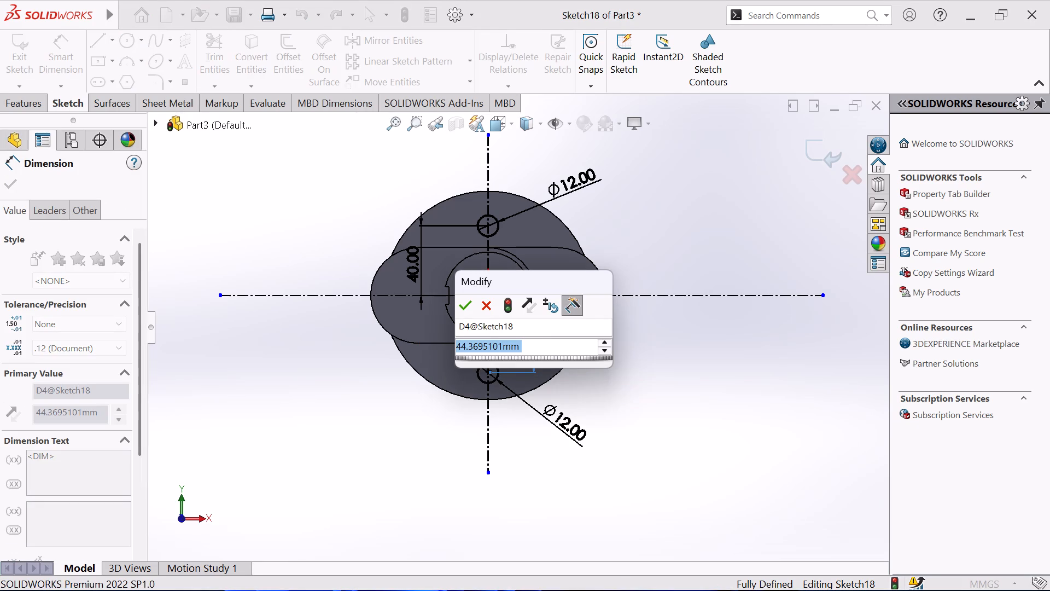
text(40)
key(Return)
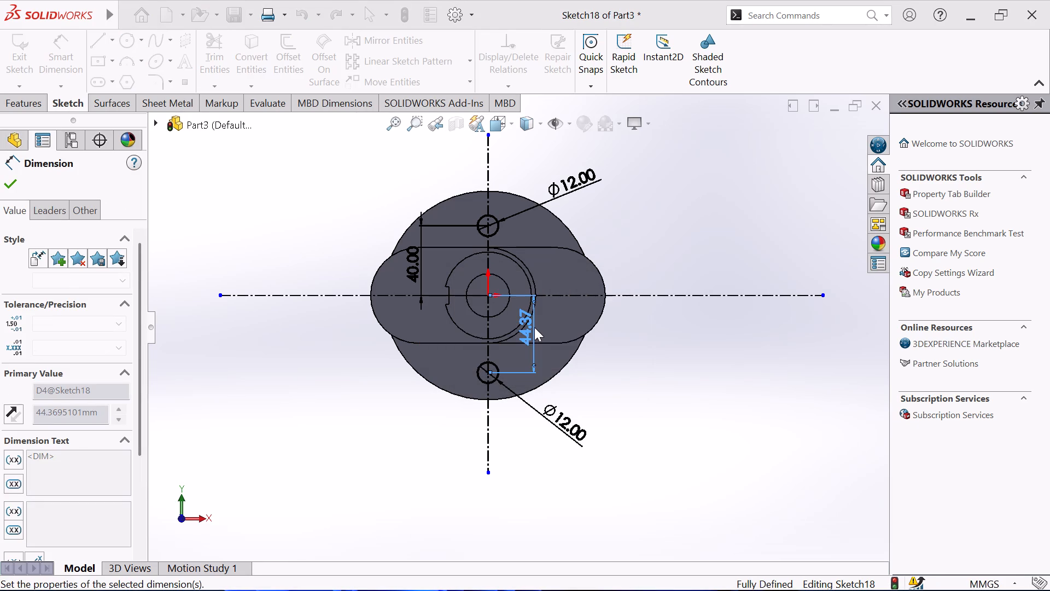
right_click(650, 413)
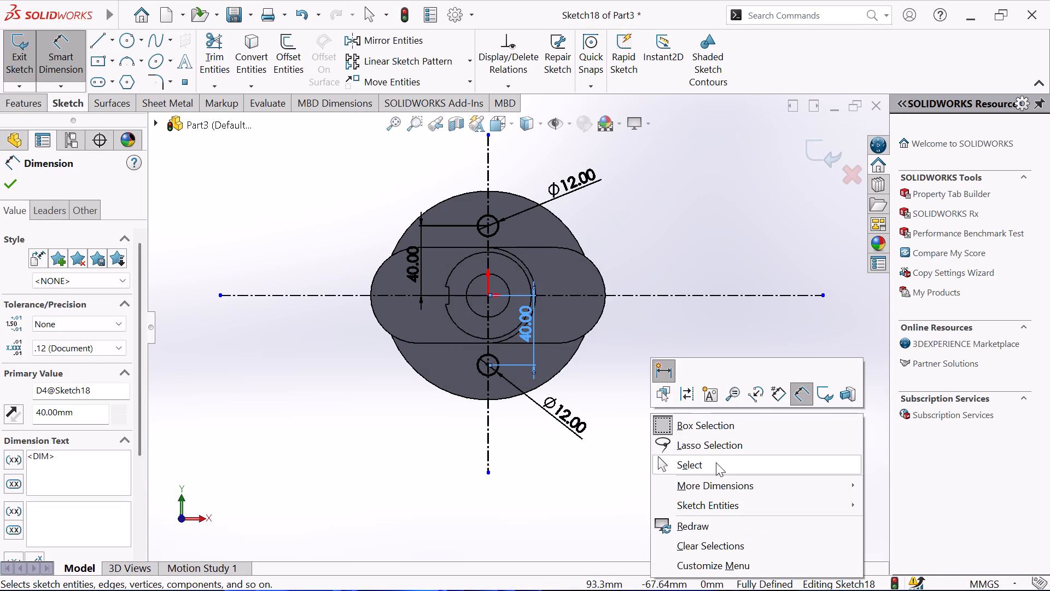
click(714, 462)
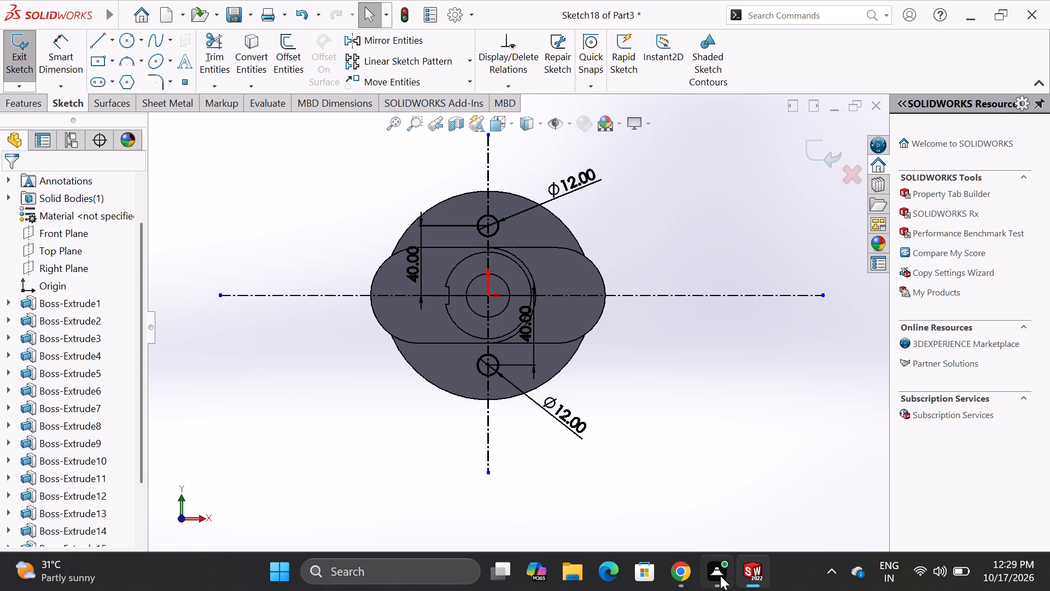
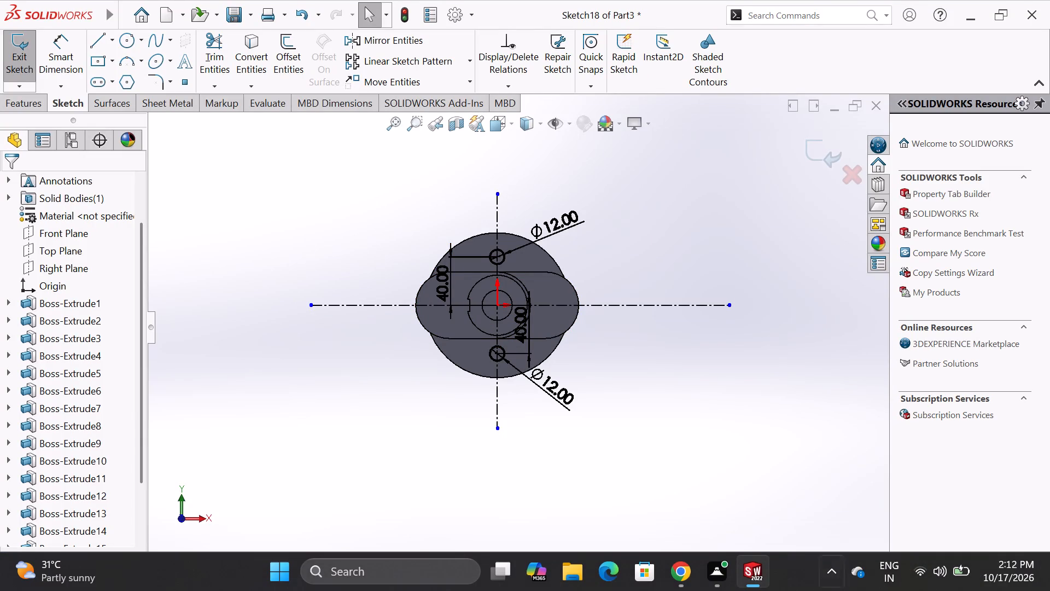
Draw a third circle of about 6.3 mm radius on the horizontal centerline, about 47 mm left of the origin.
scroll(487, 242, down, 2)
scroll(557, 323, up, 3)
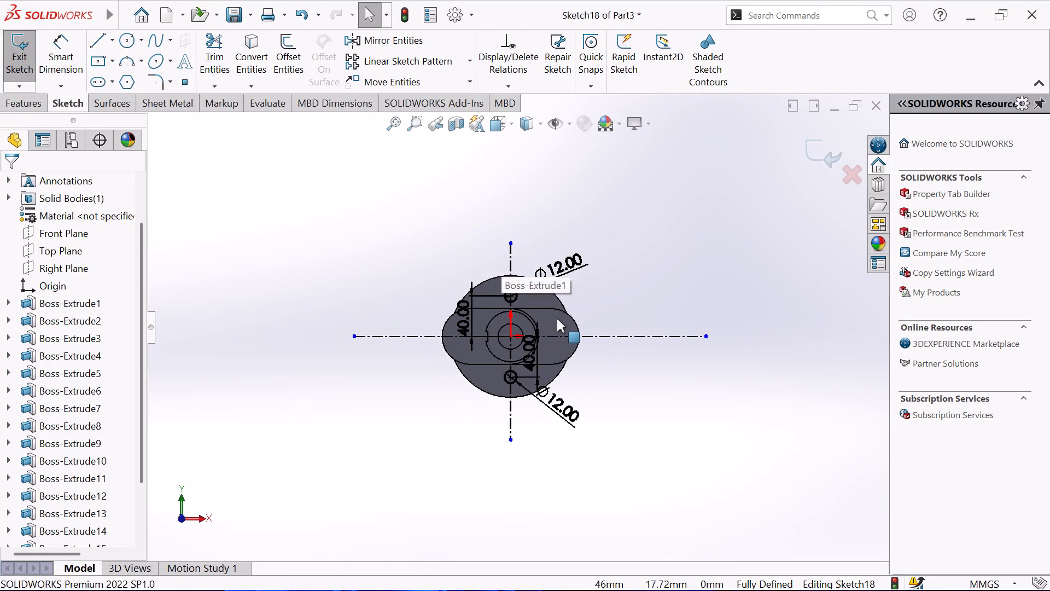
middle_click(429, 255)
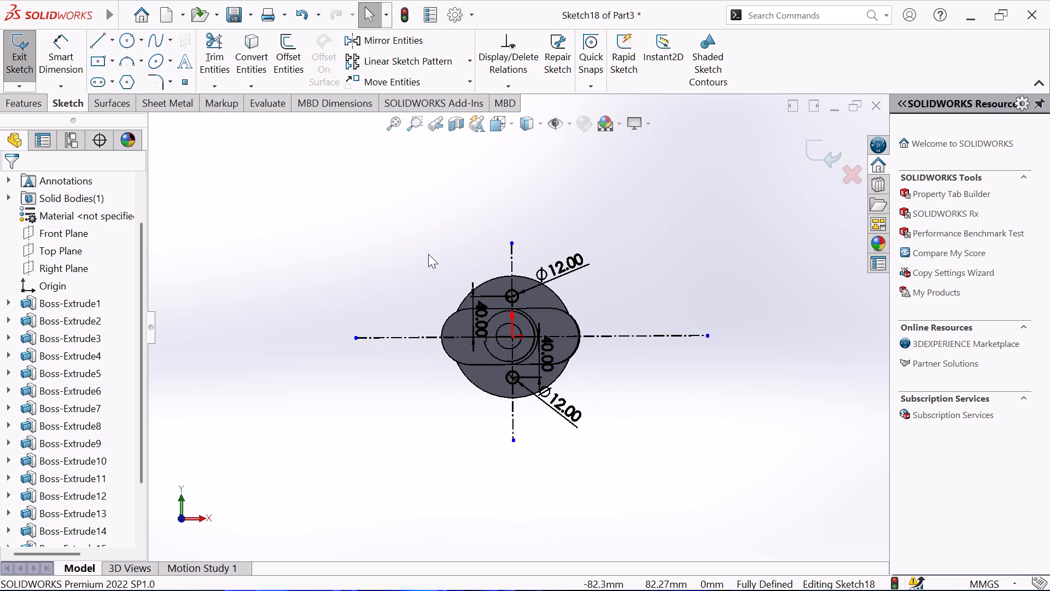
key(ctrl+7)
key(ctrl+8)
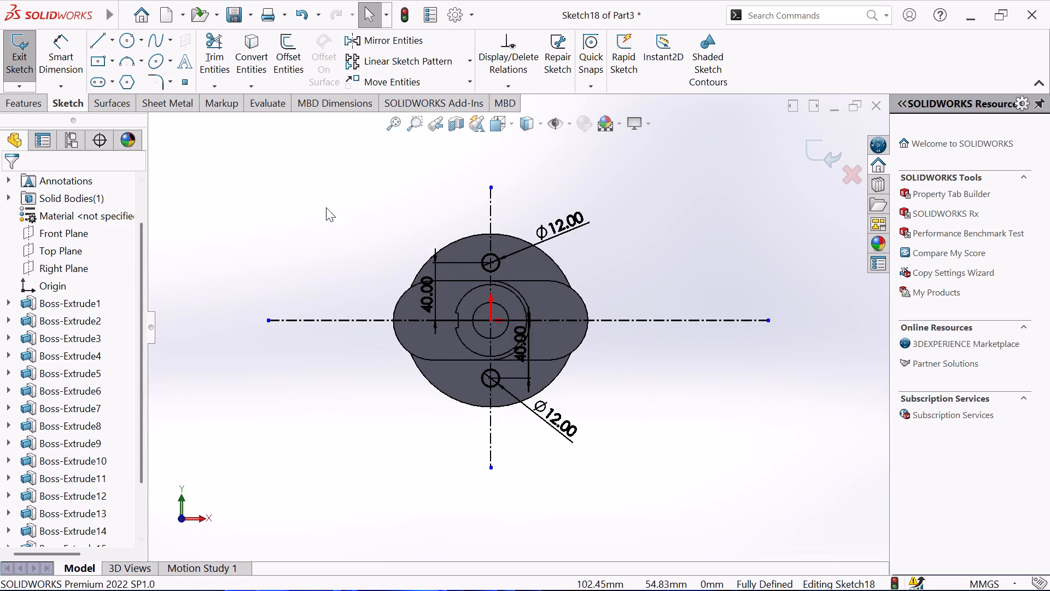
click(124, 41)
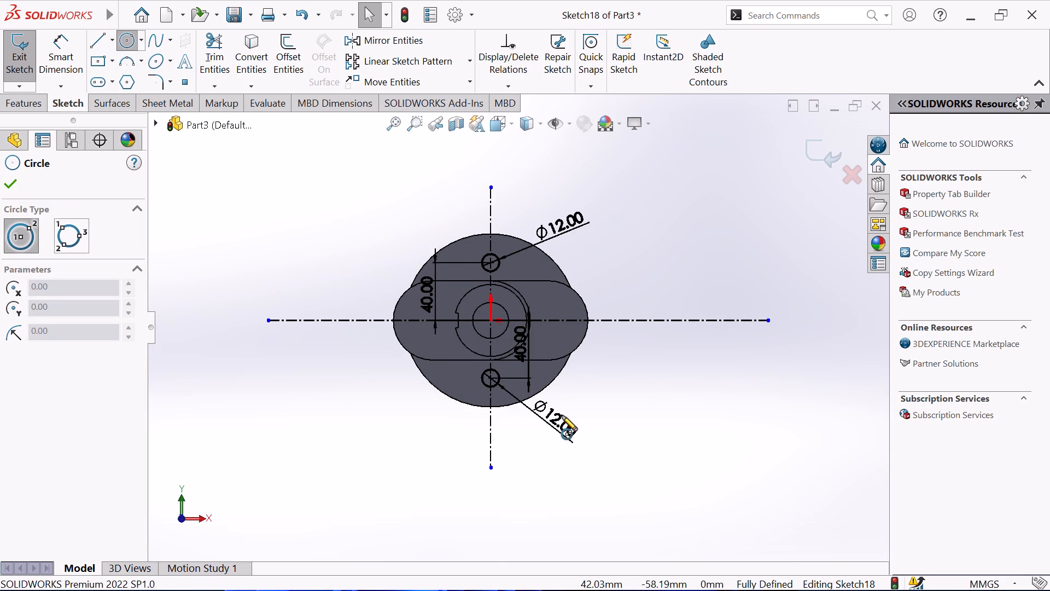
click(422, 321)
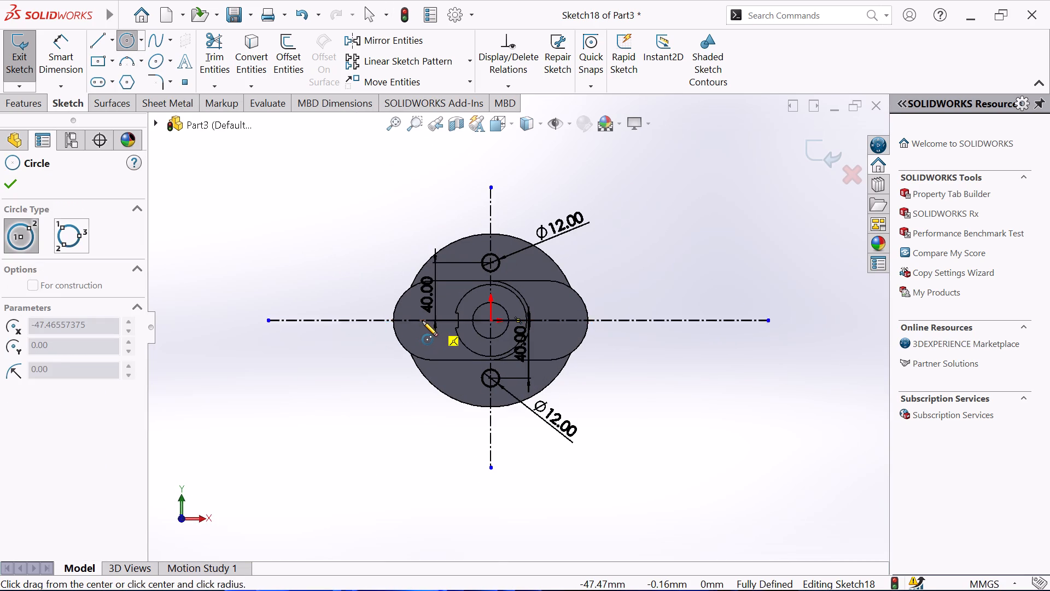
click(424, 311)
right_click(340, 276)
click(369, 286)
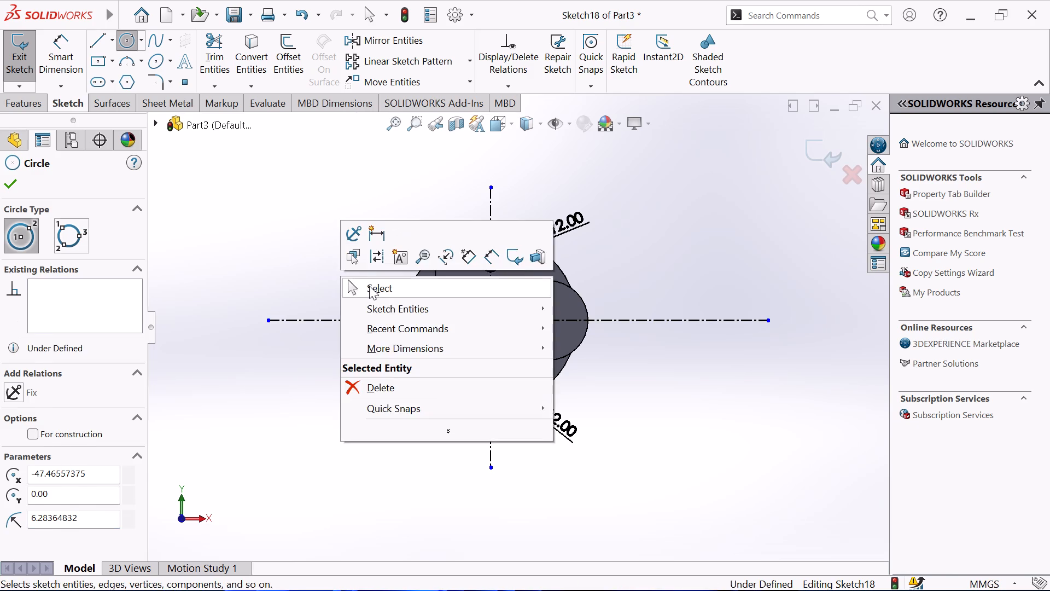
Dimension the diameter of the circle left of the origin as 12 mm.
click(77, 44)
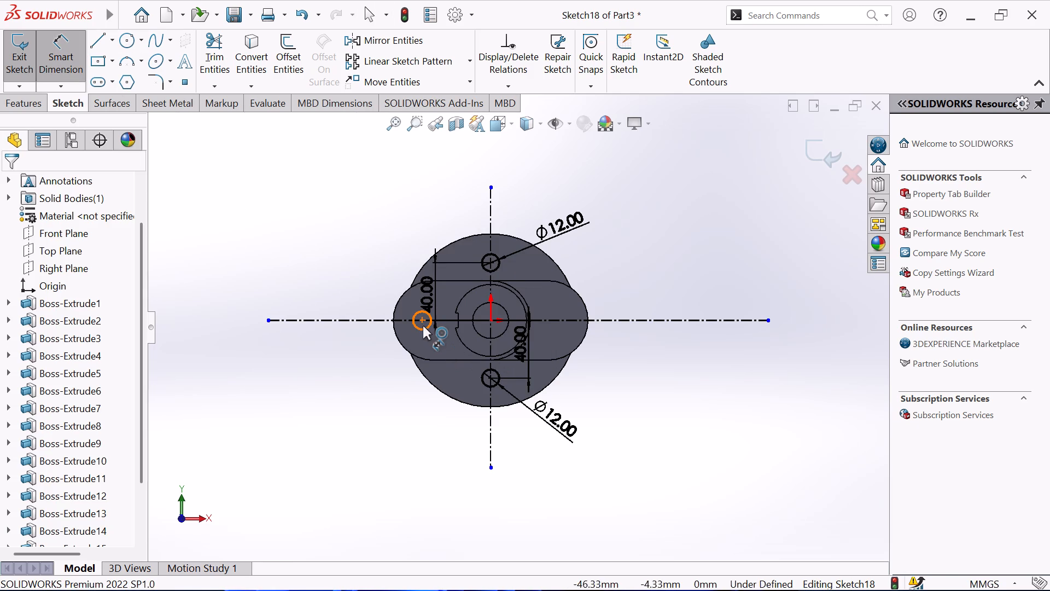
click(417, 328)
click(370, 282)
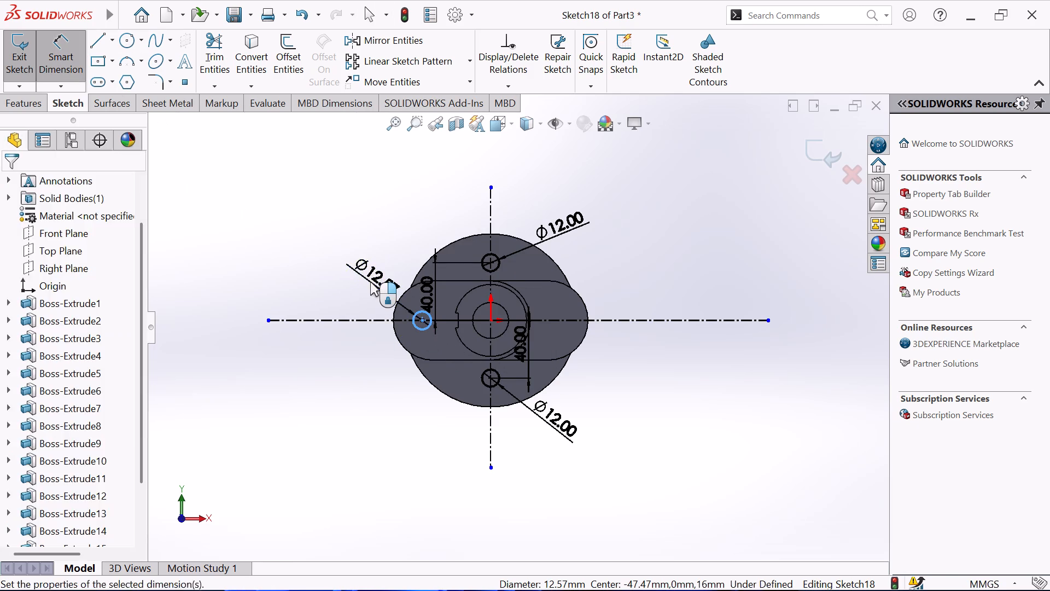
text(12)
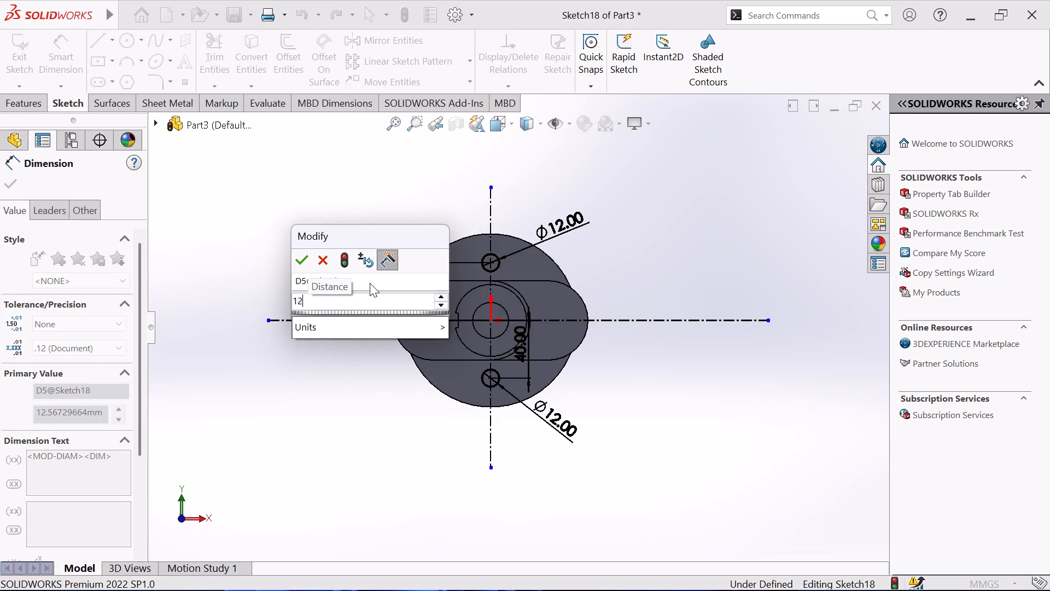
key(Return)
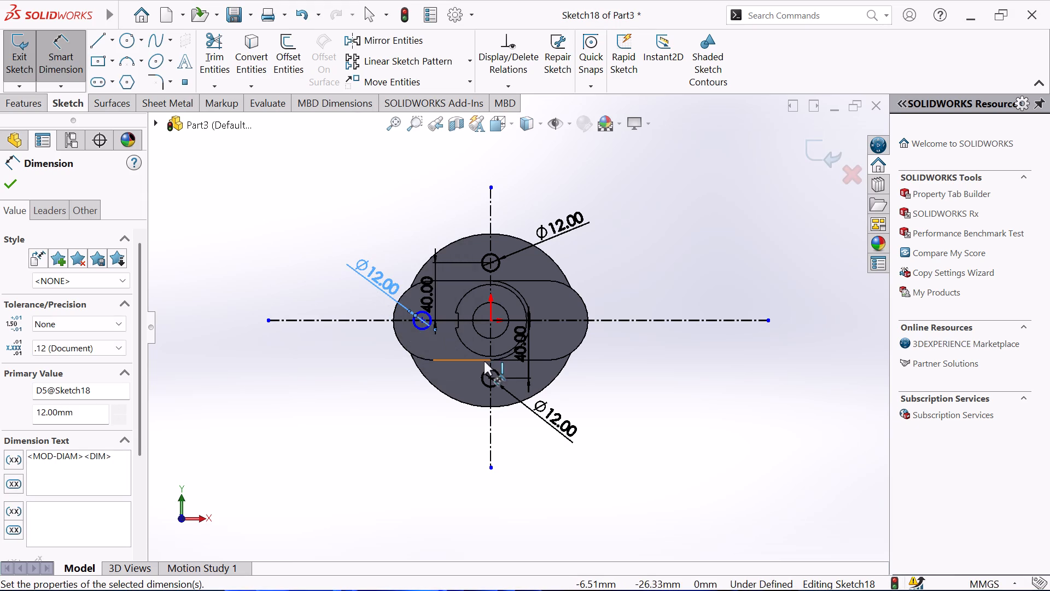
Dimension the horizontal distance from the left circle's centre to the origin as 40 mm and finish dimensioning.
click(419, 332)
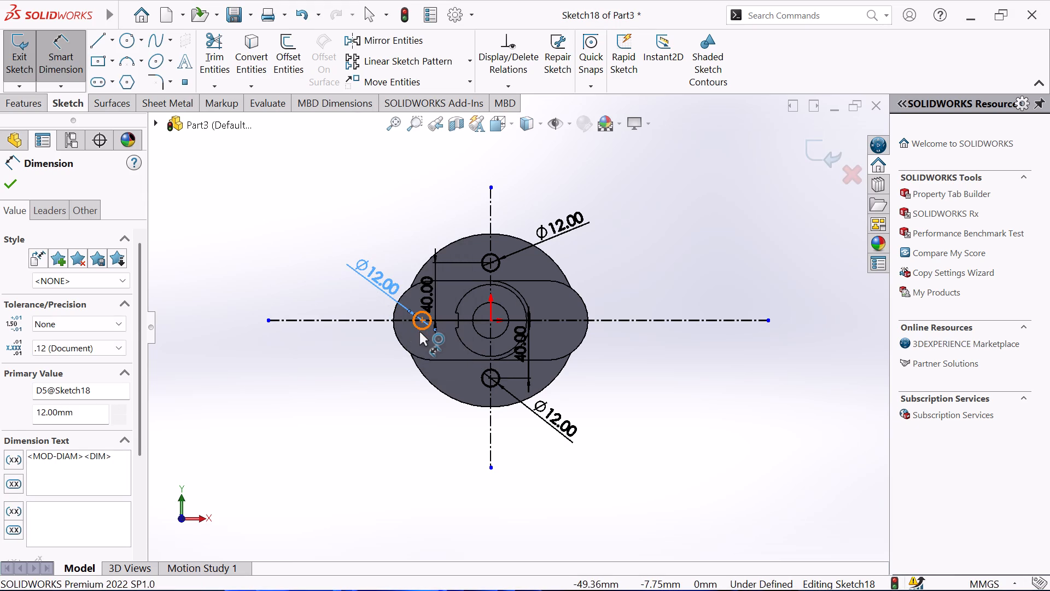
click(489, 321)
click(431, 436)
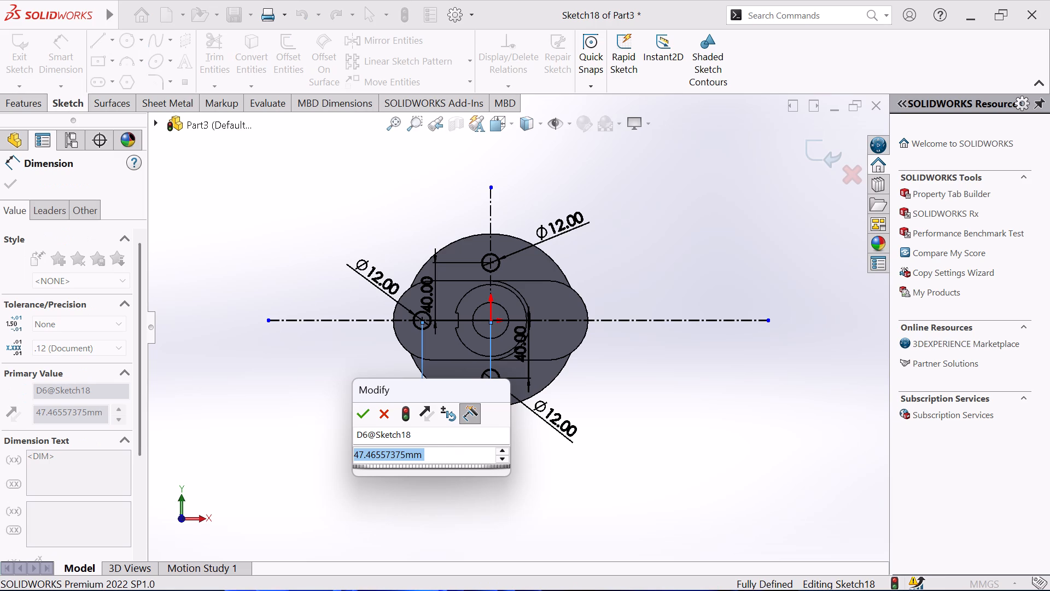
text(40)
key(Return)
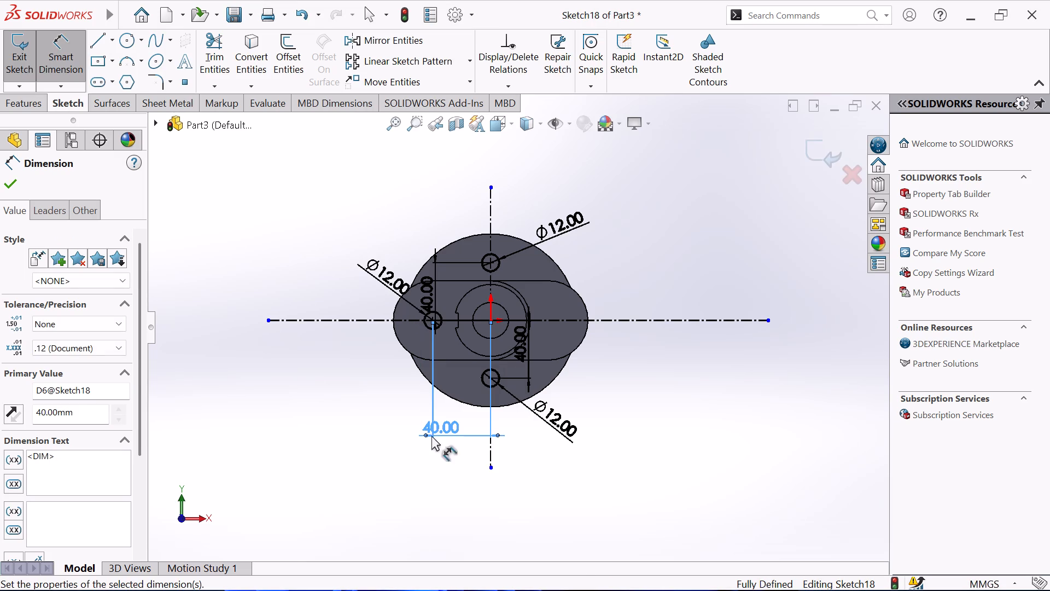
right_click(663, 408)
click(715, 456)
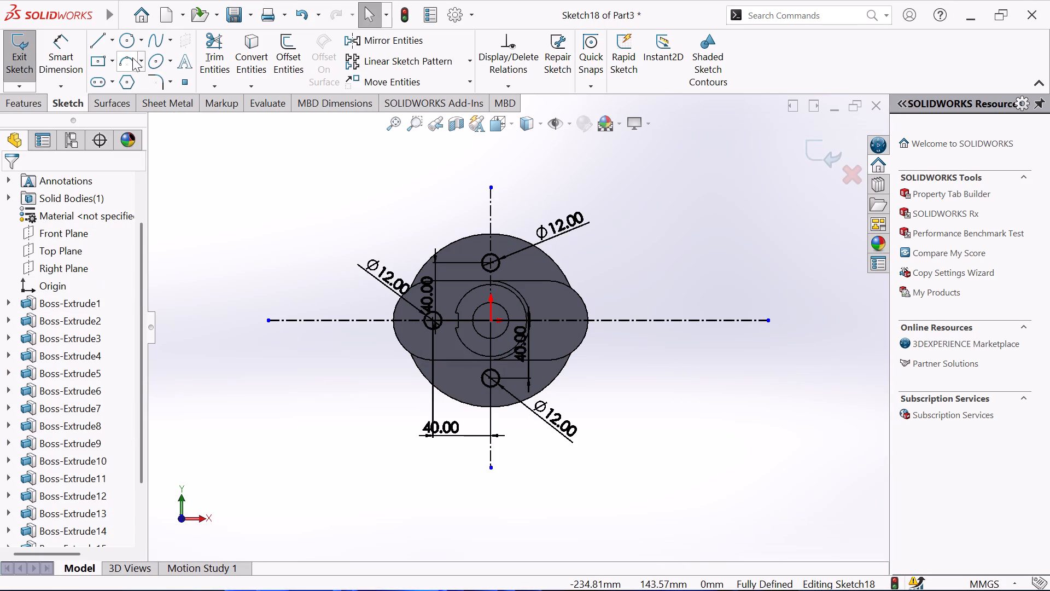
Draw a fourth circle of about 7 mm radius on the horizontal centerline, about 46 mm right of the origin.
click(127, 40)
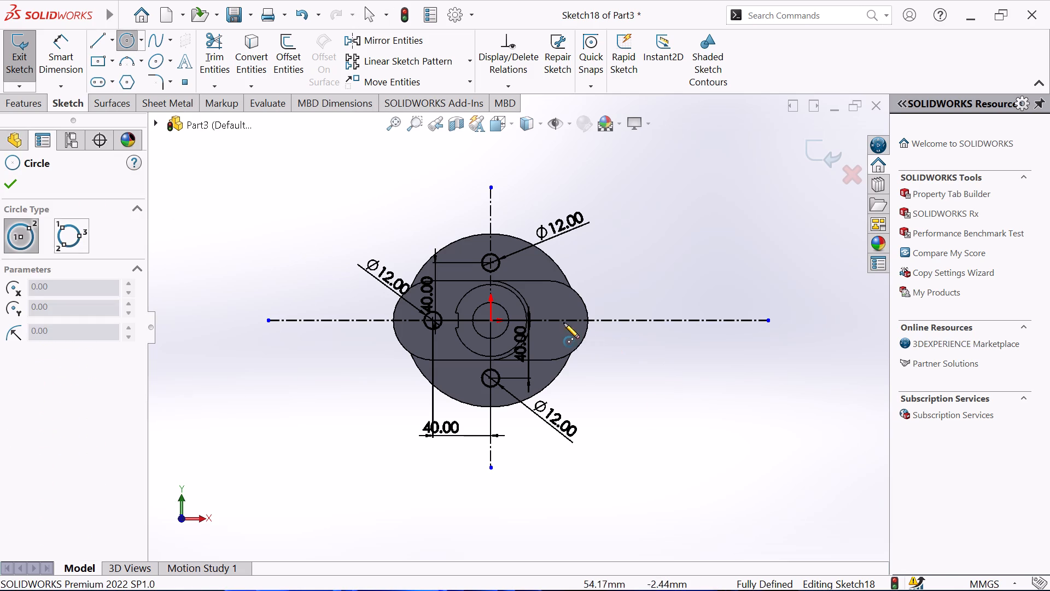
click(557, 320)
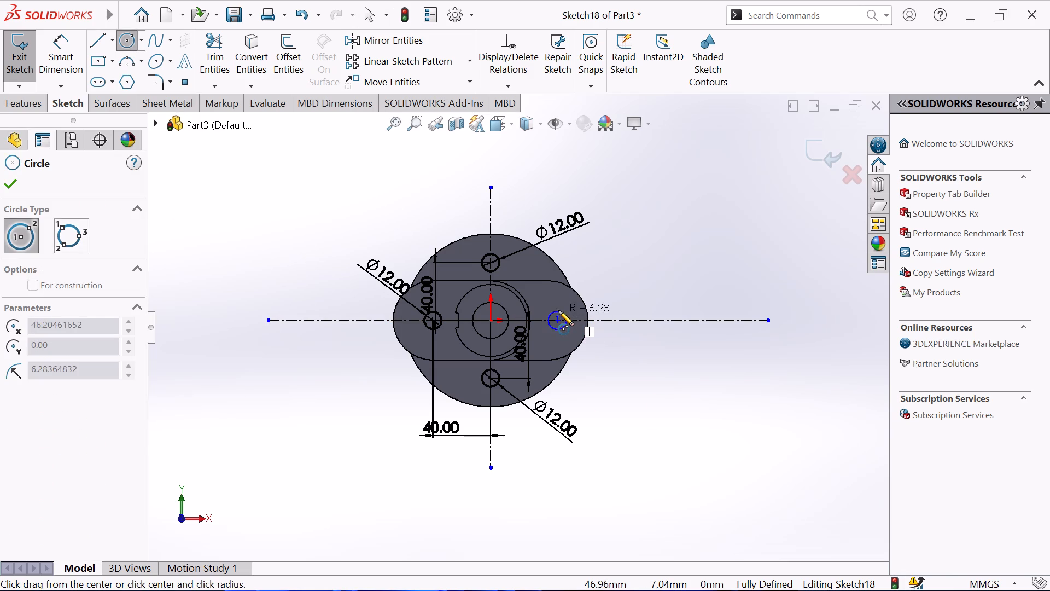
click(559, 310)
right_click(615, 296)
click(654, 311)
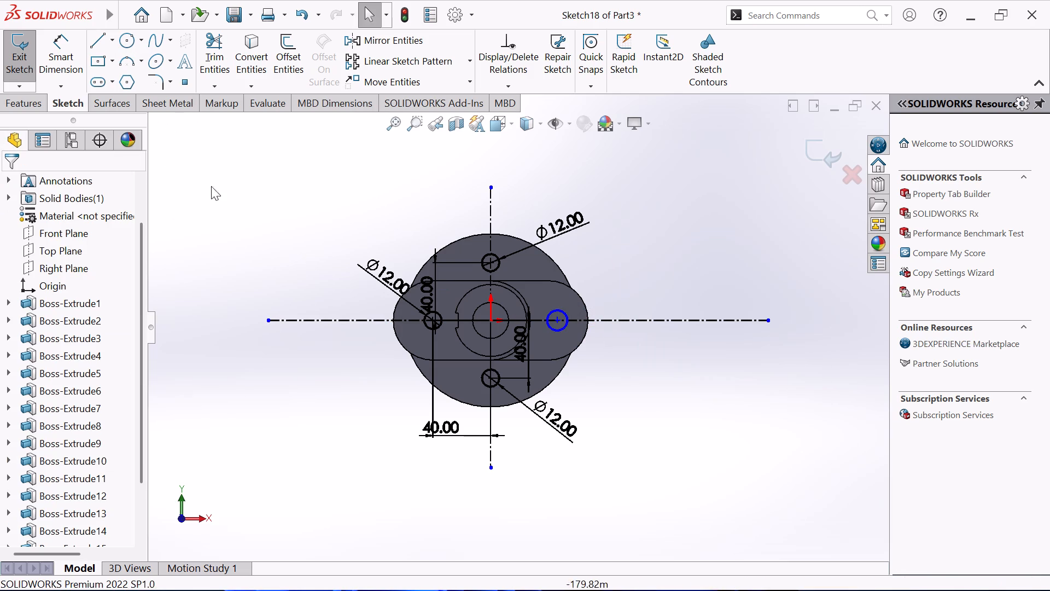
Dimension the diameter of the circle right of the origin as 12 mm.
click(83, 65)
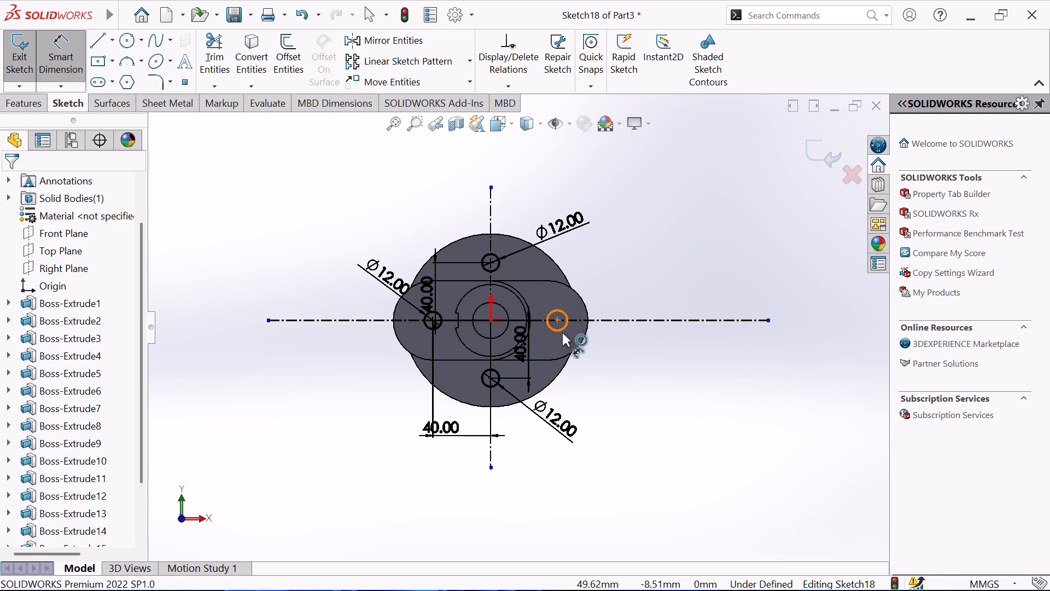
click(563, 330)
click(631, 255)
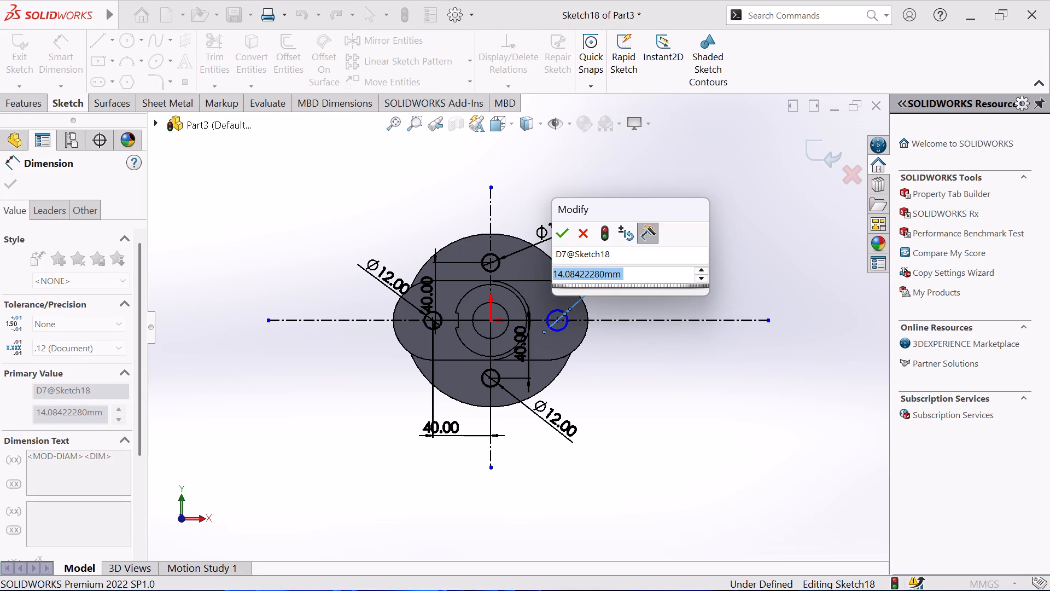
text(12)
key(Return)
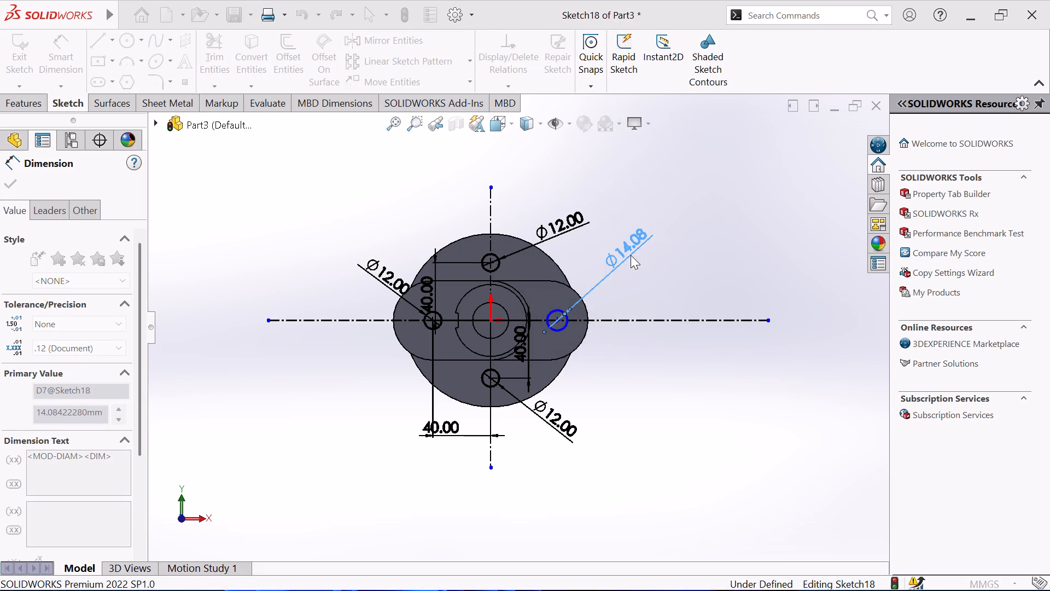
right_click(676, 291)
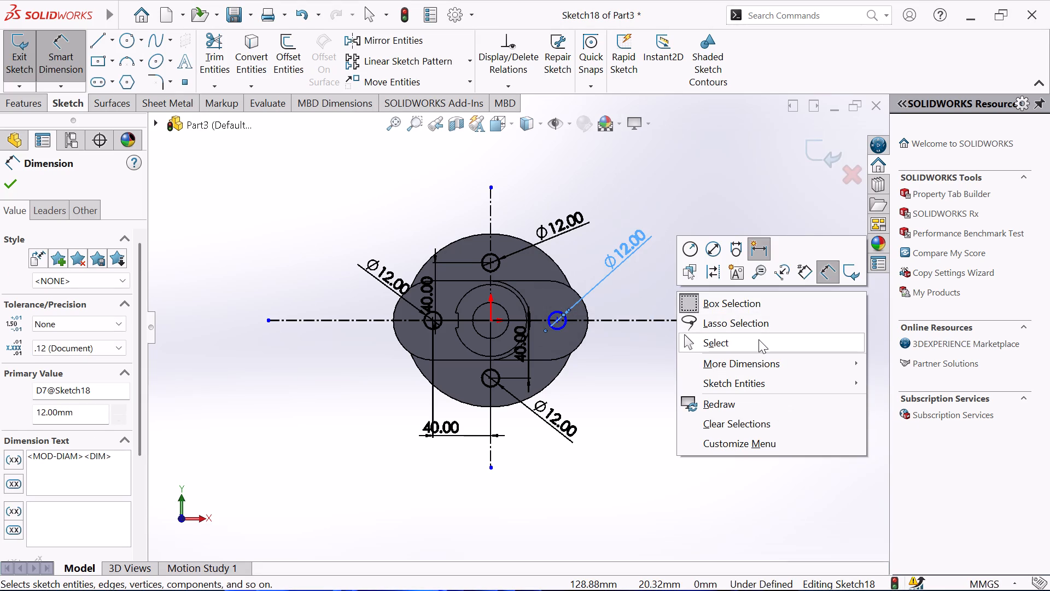
click(760, 340)
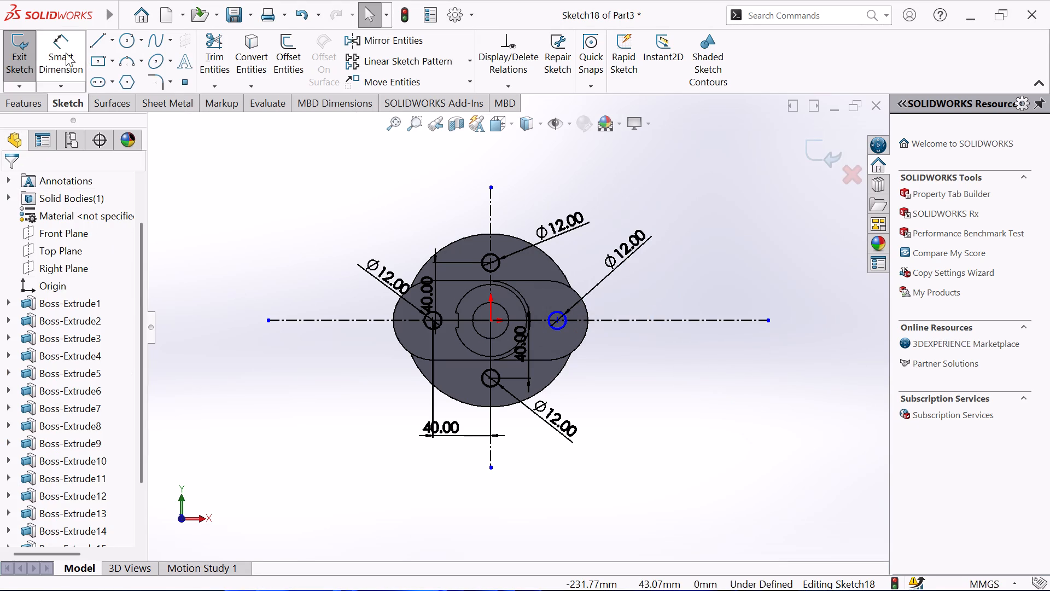
Dimension the horizontal distance from the origin to the right circle's centre as 40 mm and finish dimensioning.
click(66, 53)
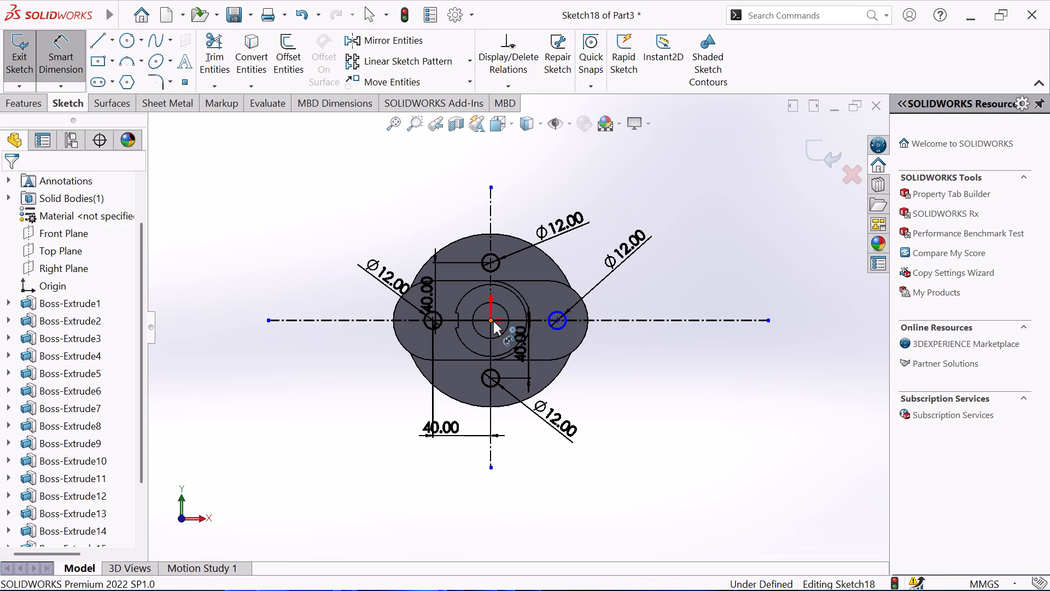
click(493, 321)
click(564, 328)
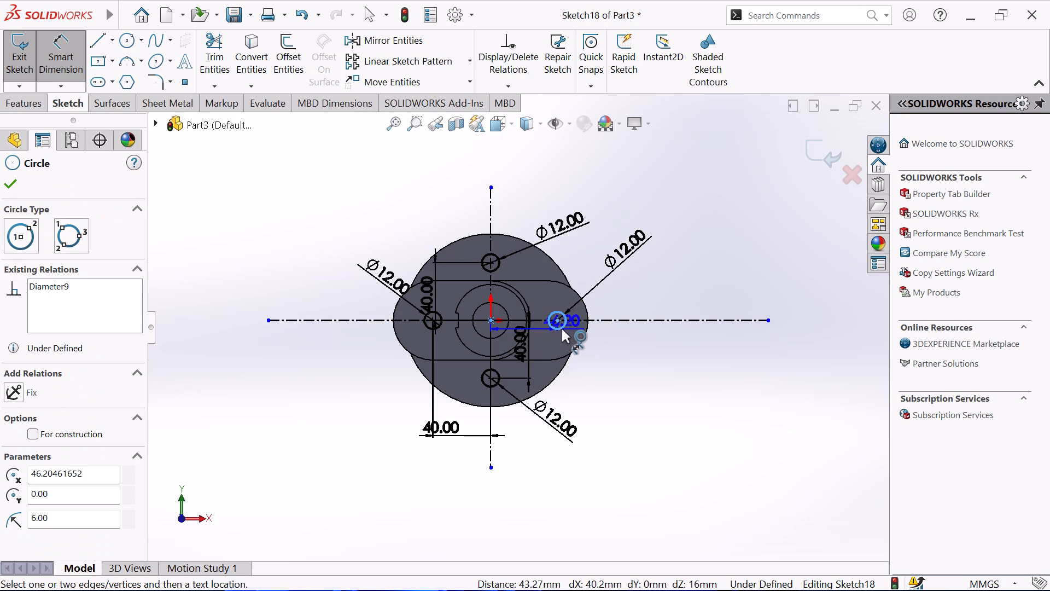
click(538, 296)
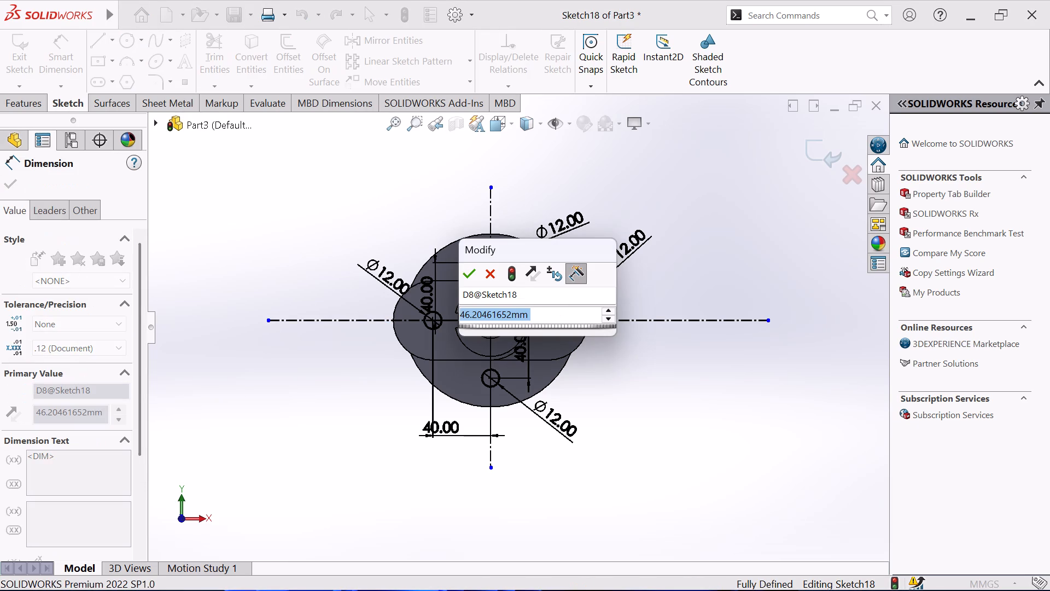
text(40)
key(Return)
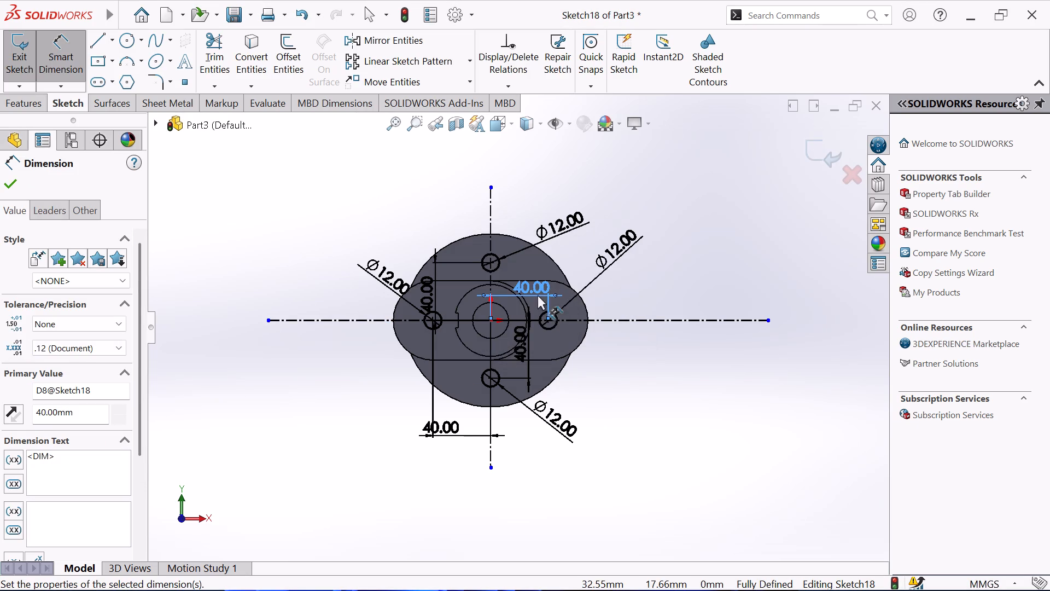
right_click(591, 364)
click(667, 413)
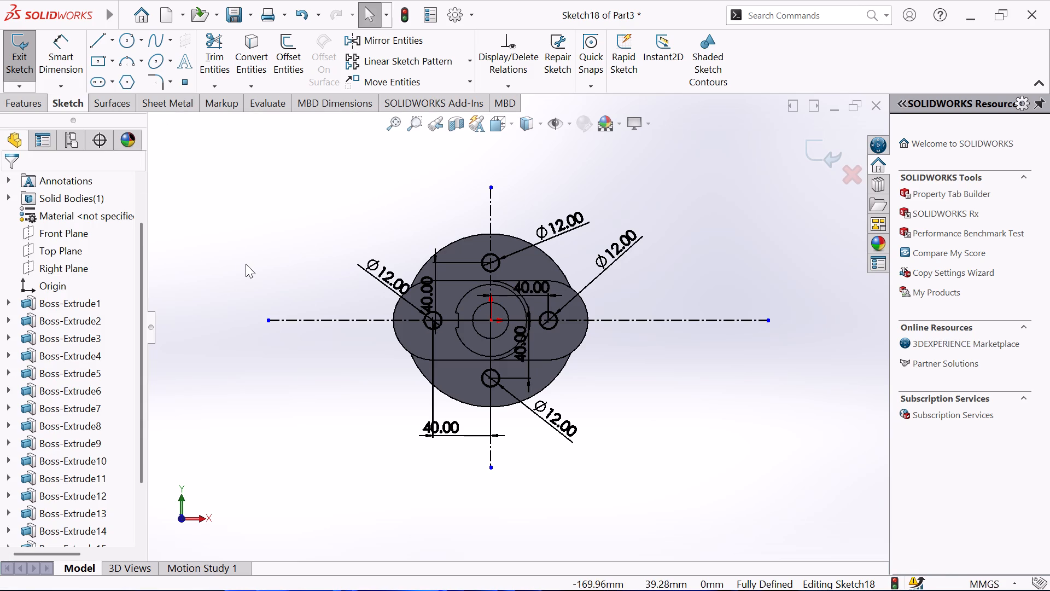
Cut the four 12 mm circles into the flange with a blind 20 mm Extruded Cut from the sketch plane.
click(22, 106)
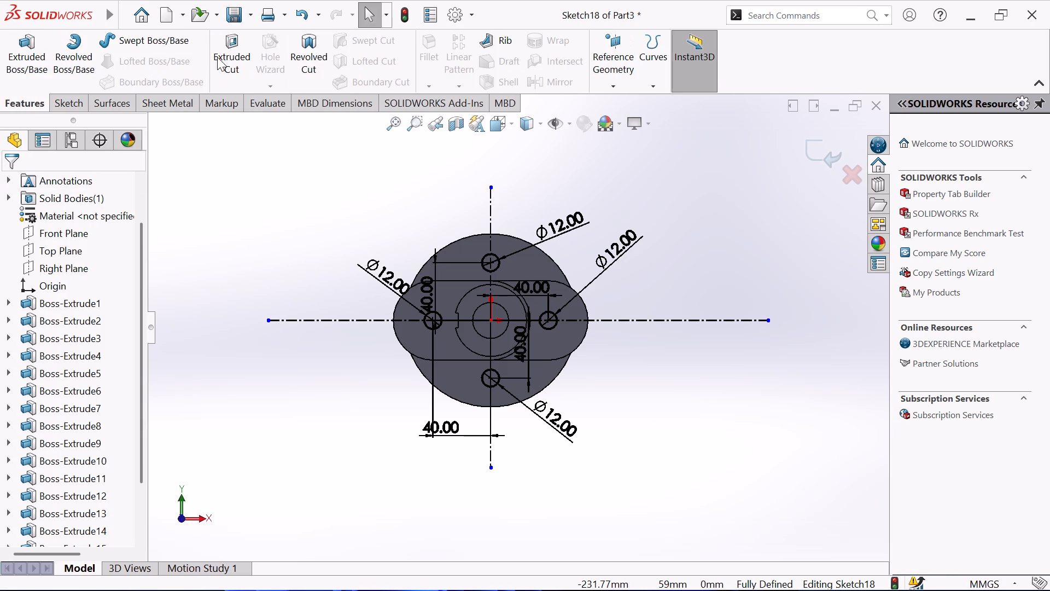
click(234, 51)
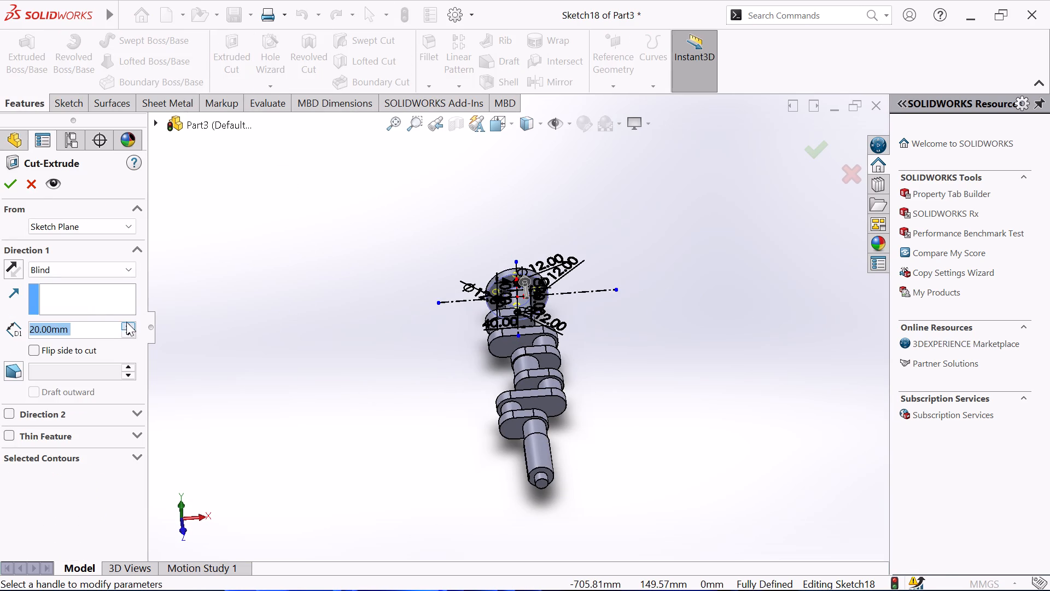
click(7, 184)
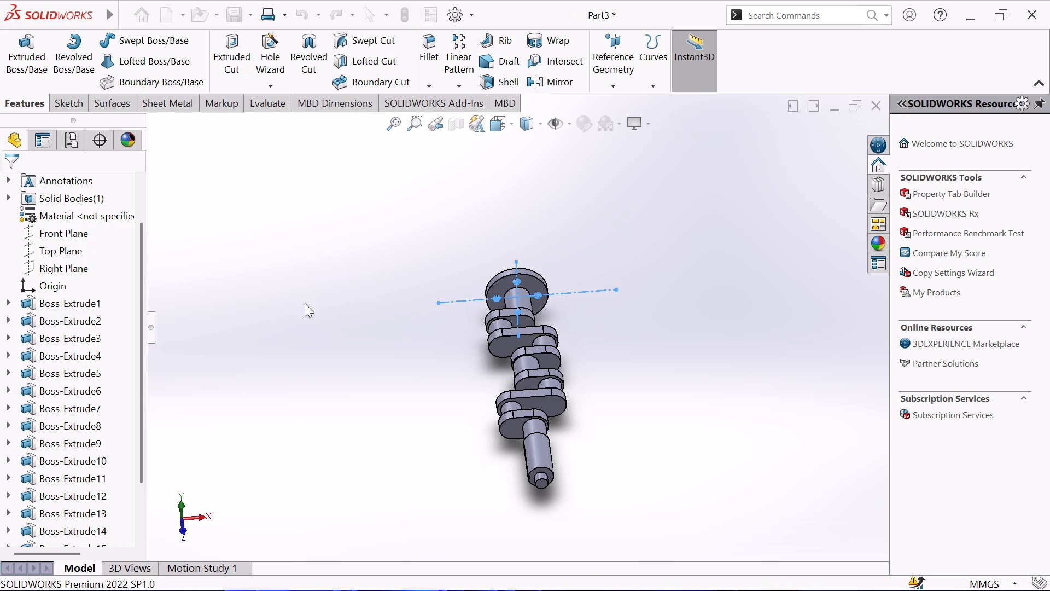
click(315, 305)
Examine the flange holes and the whole crankshaft from several angles.
middle_drag(416, 366, 448, 327)
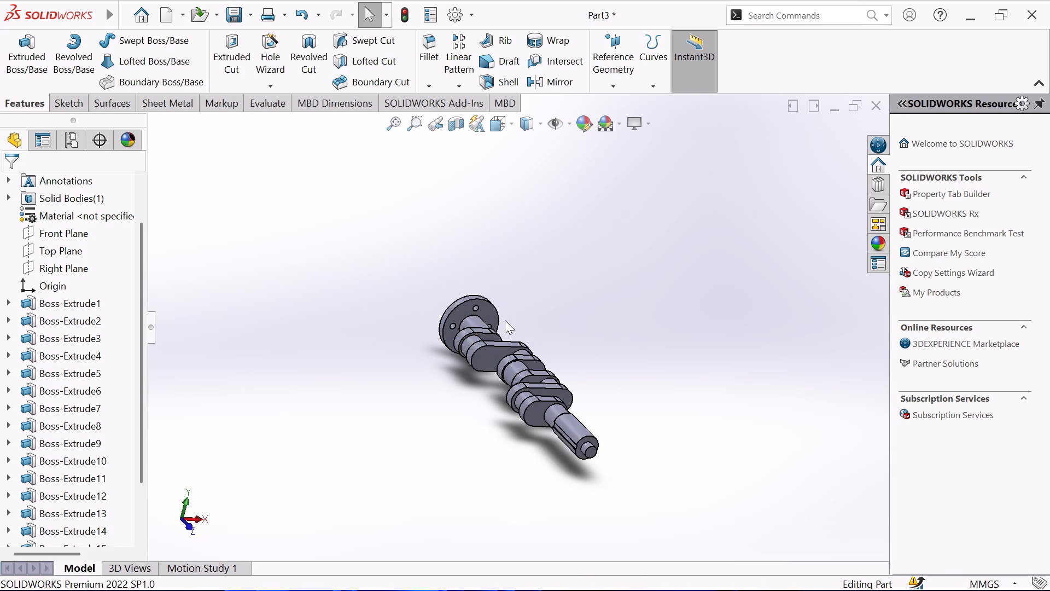
scroll(506, 320, down, 2)
middle_drag(435, 362, 492, 340)
scroll(435, 361, down, 1)
scroll(595, 369, down, 1)
middle_drag(591, 368, 509, 356)
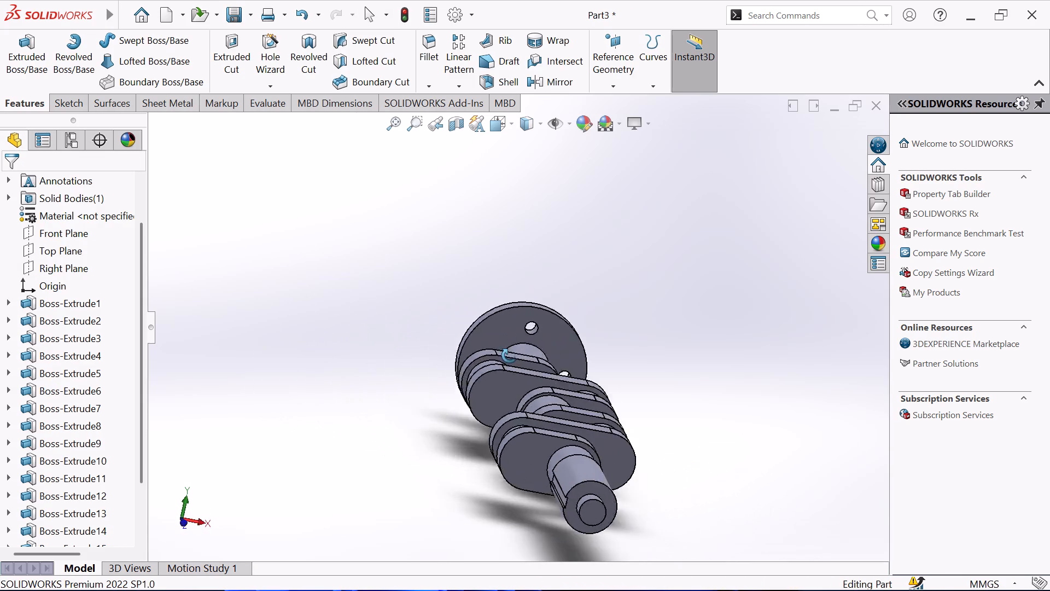
middle_drag(509, 356, 500, 363)
scroll(603, 395, down, 2)
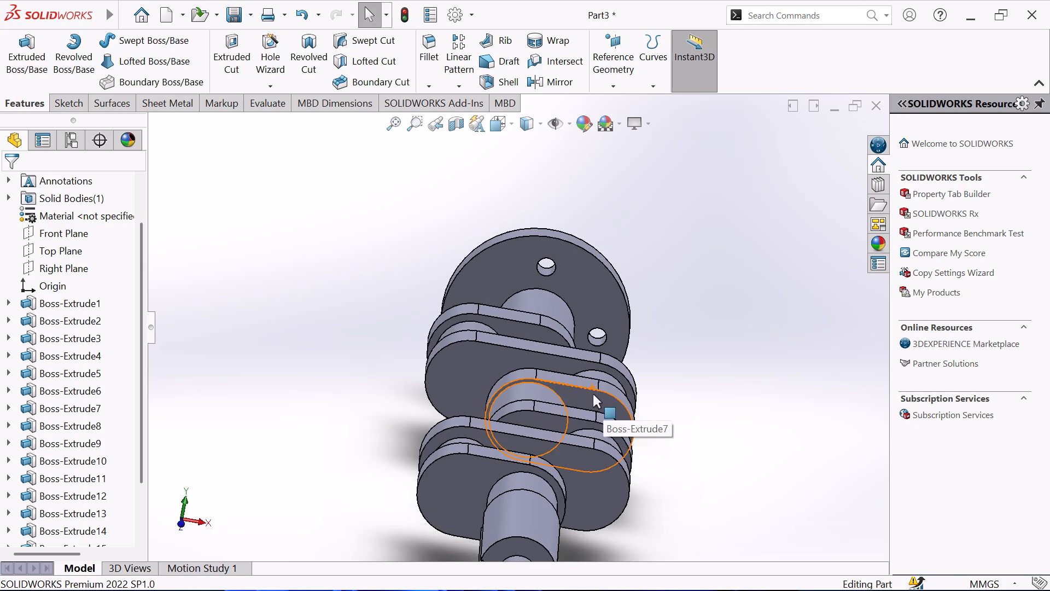
scroll(590, 391, up, 3)
middle_drag(590, 345, 517, 416)
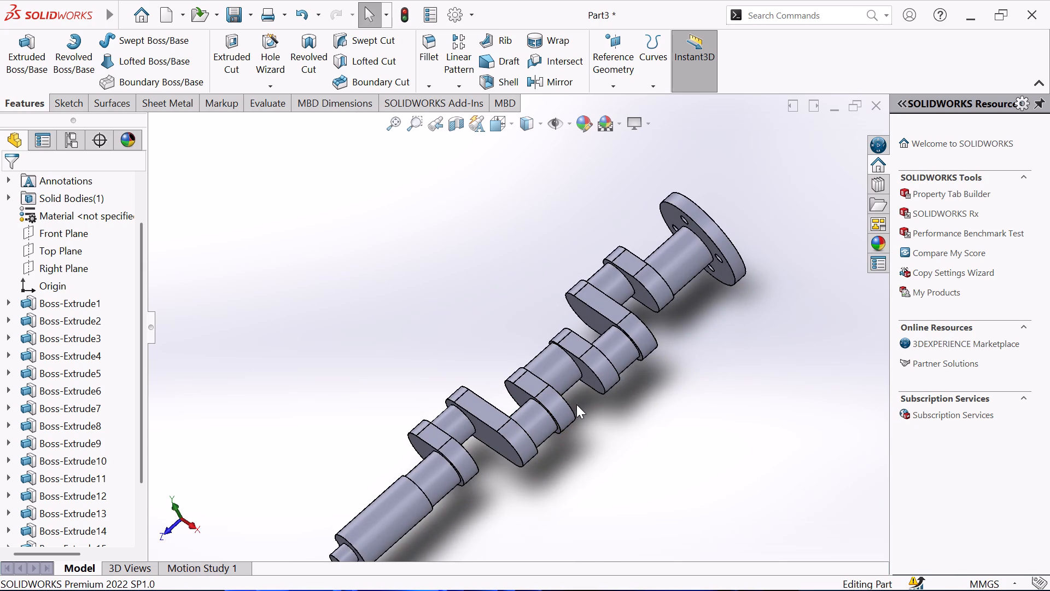
scroll(578, 403, up, 2)
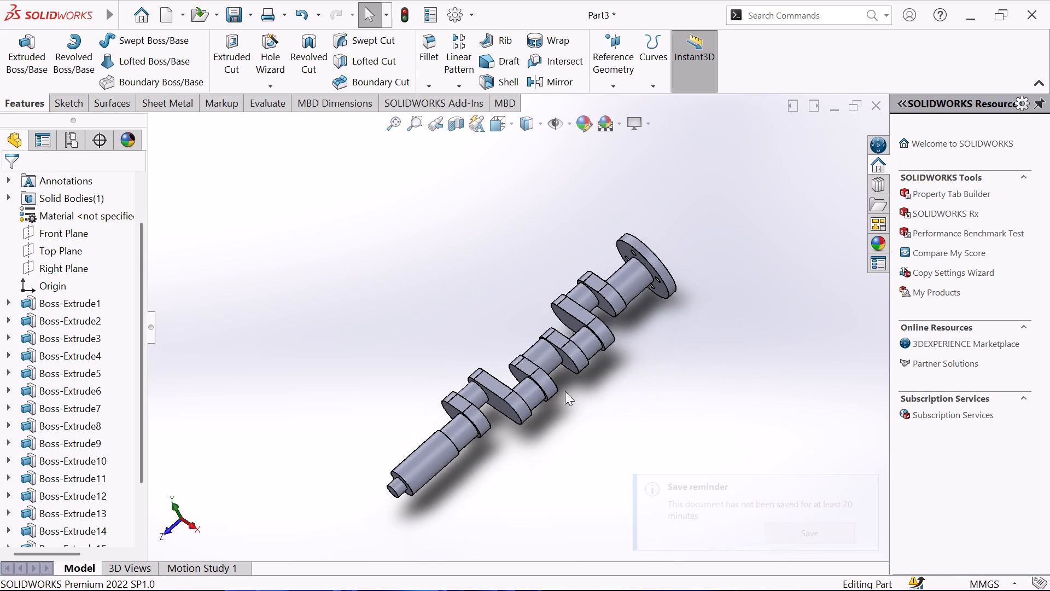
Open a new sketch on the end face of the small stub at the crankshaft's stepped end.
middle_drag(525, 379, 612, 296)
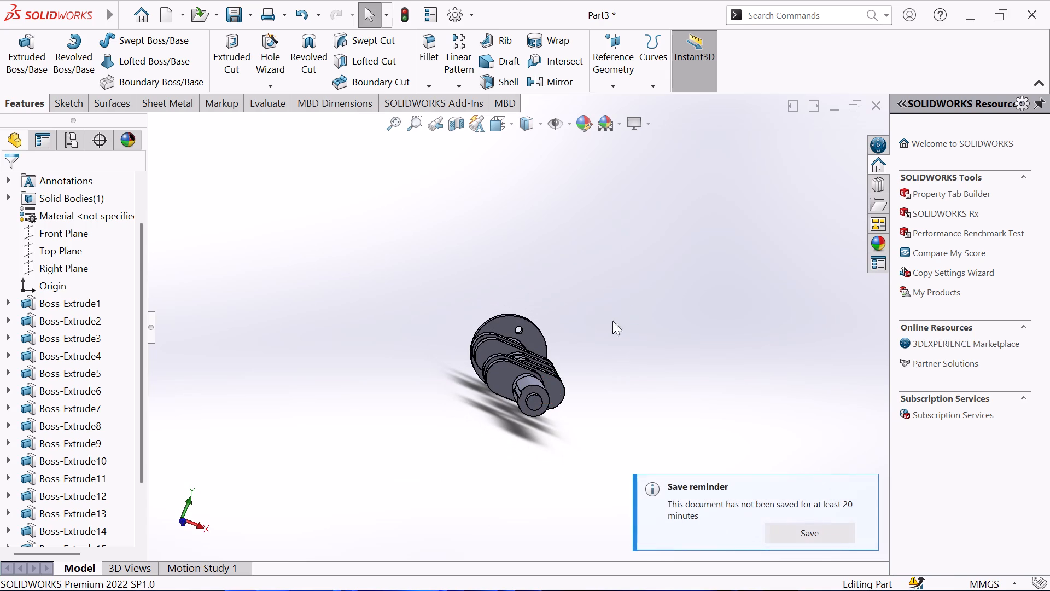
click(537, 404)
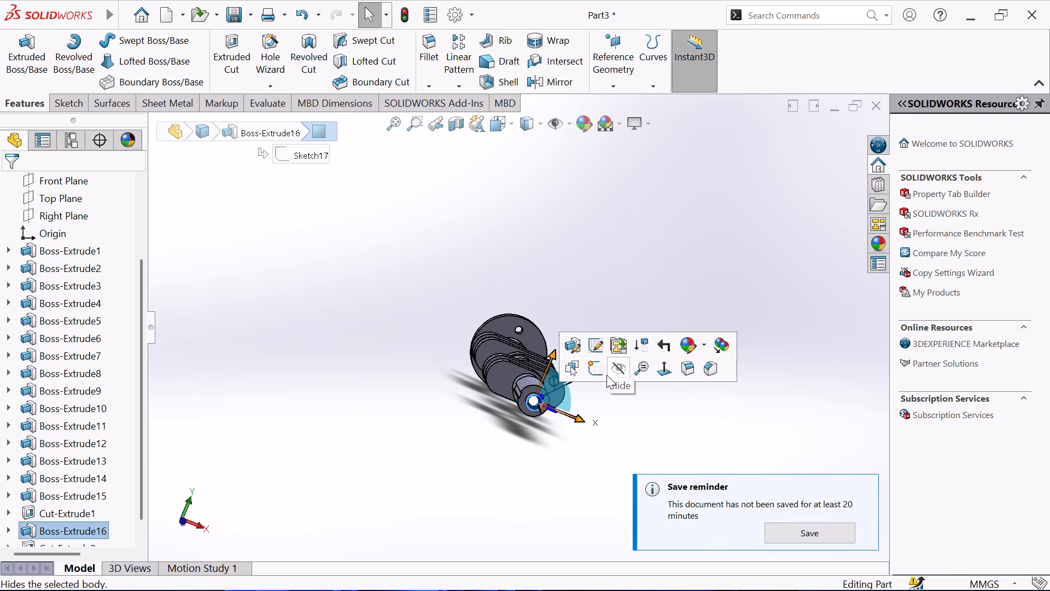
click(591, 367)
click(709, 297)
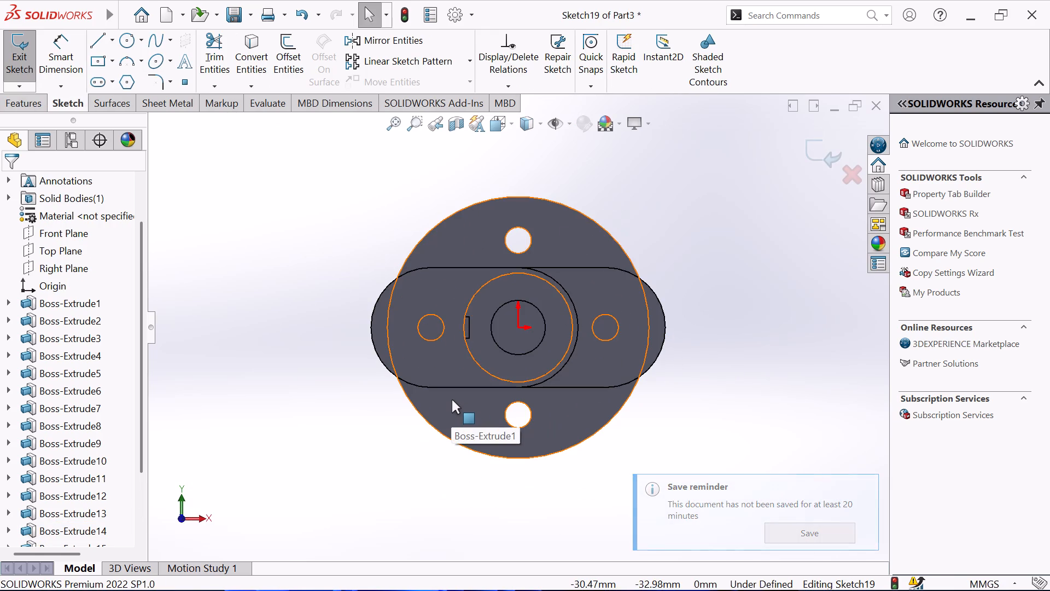
Examine the crank webs, journals and flange from the shaft end and from several oblique angles.
scroll(453, 390, up, 1)
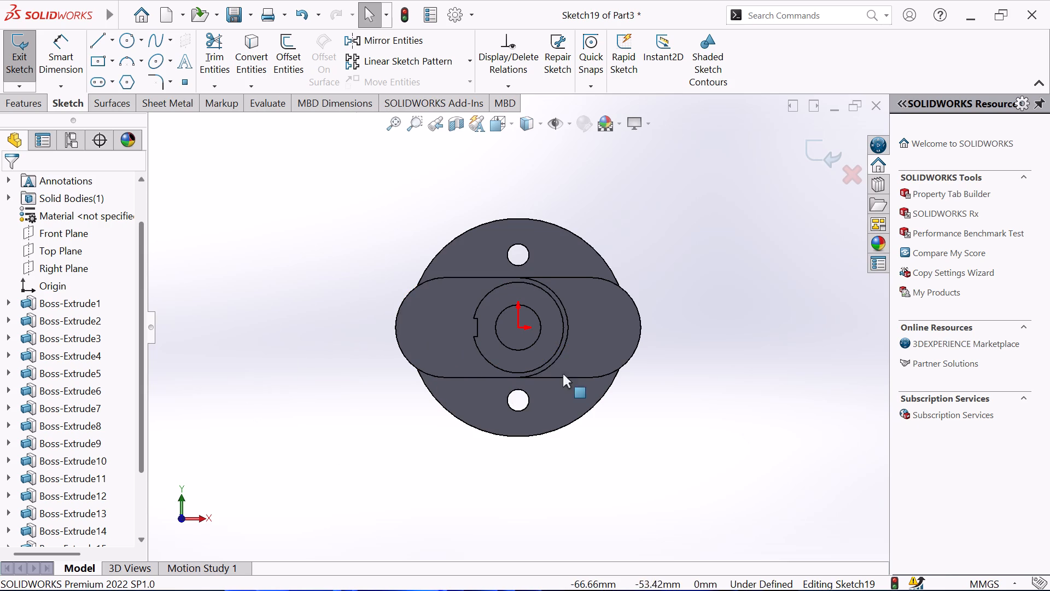
scroll(596, 319, up, 1)
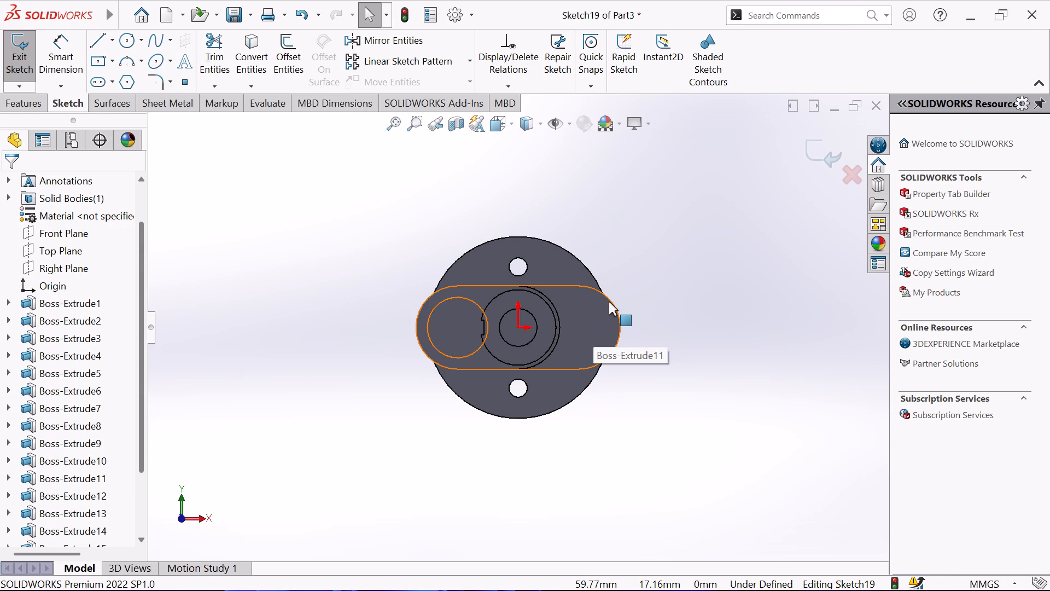
scroll(602, 293, down, 2)
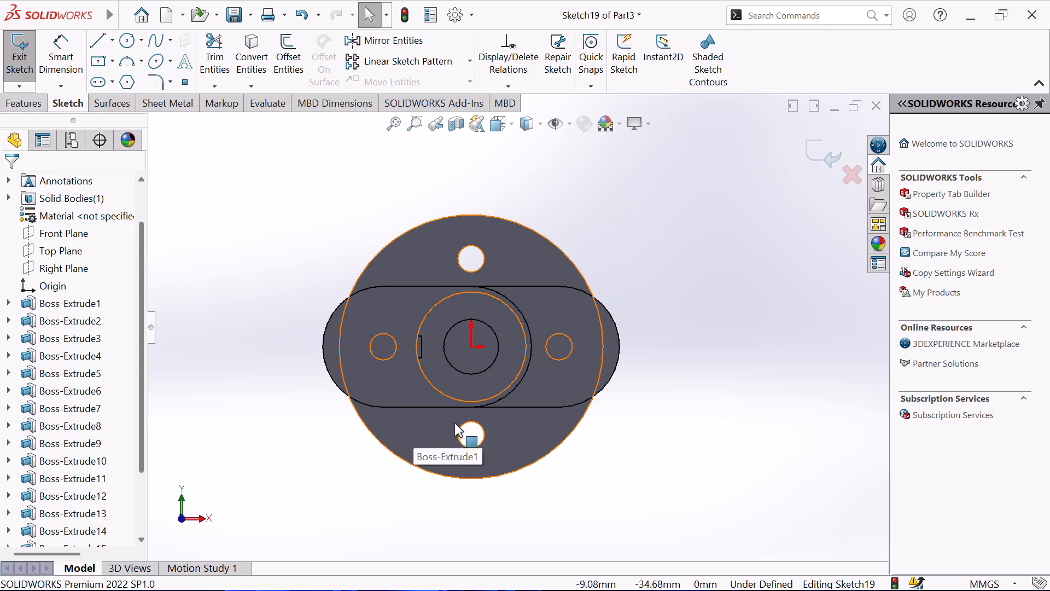
scroll(480, 423, up, 2)
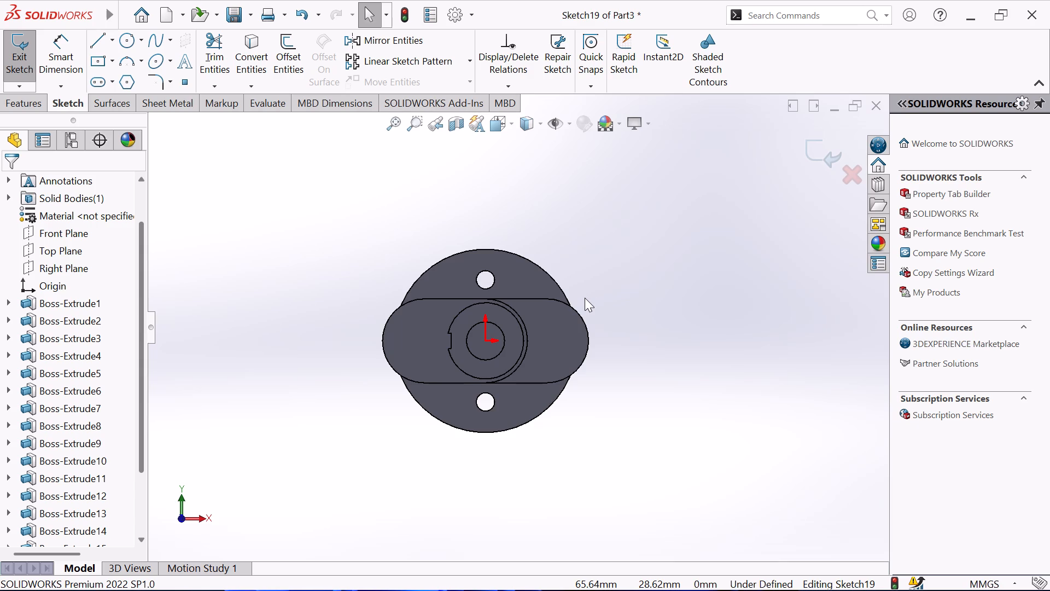
scroll(515, 252, up, 1)
middle_drag(456, 267, 446, 387)
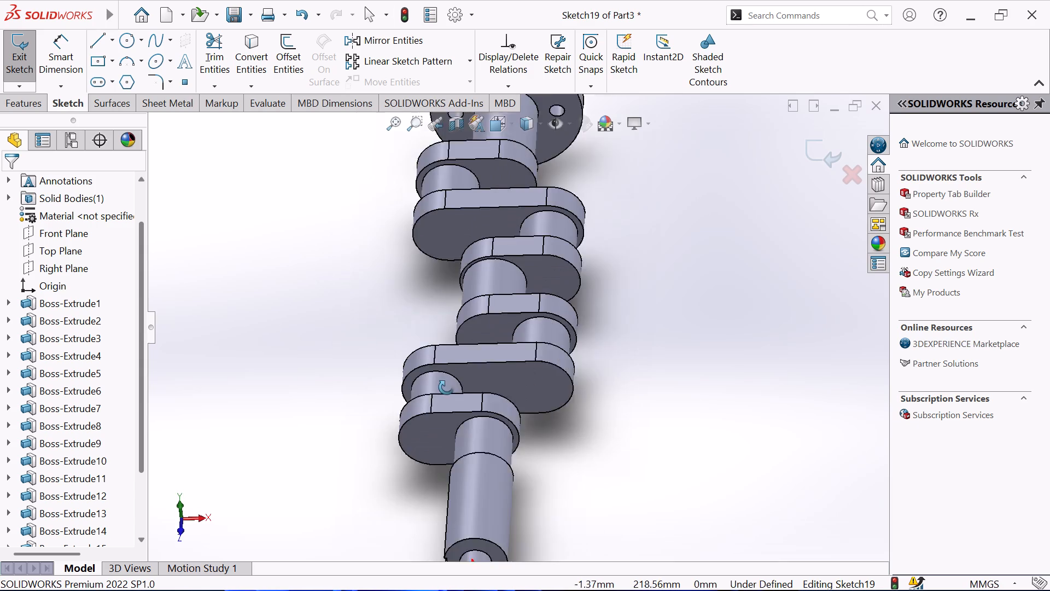
middle_drag(446, 387, 446, 390)
scroll(451, 394, up, 4)
scroll(506, 282, down, 2)
middle_drag(506, 282, 494, 285)
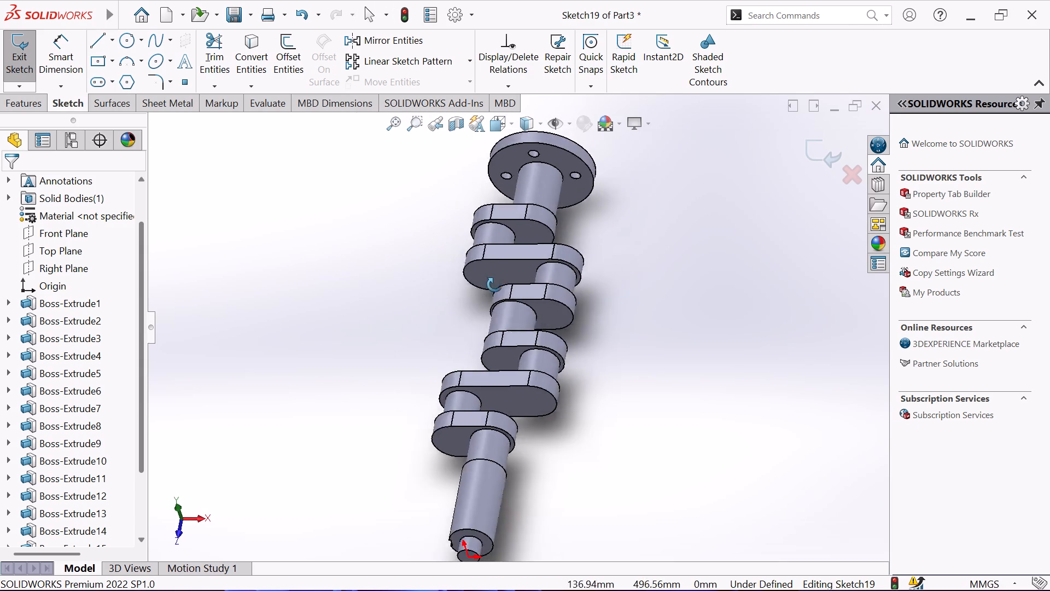
middle_drag(494, 285, 514, 300)
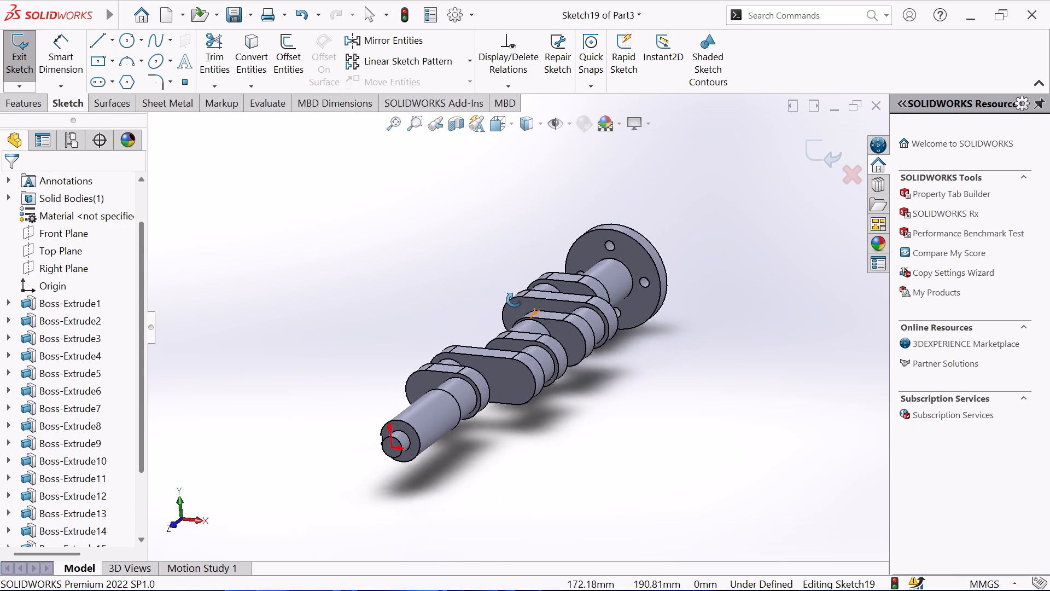
middle_drag(514, 300, 526, 343)
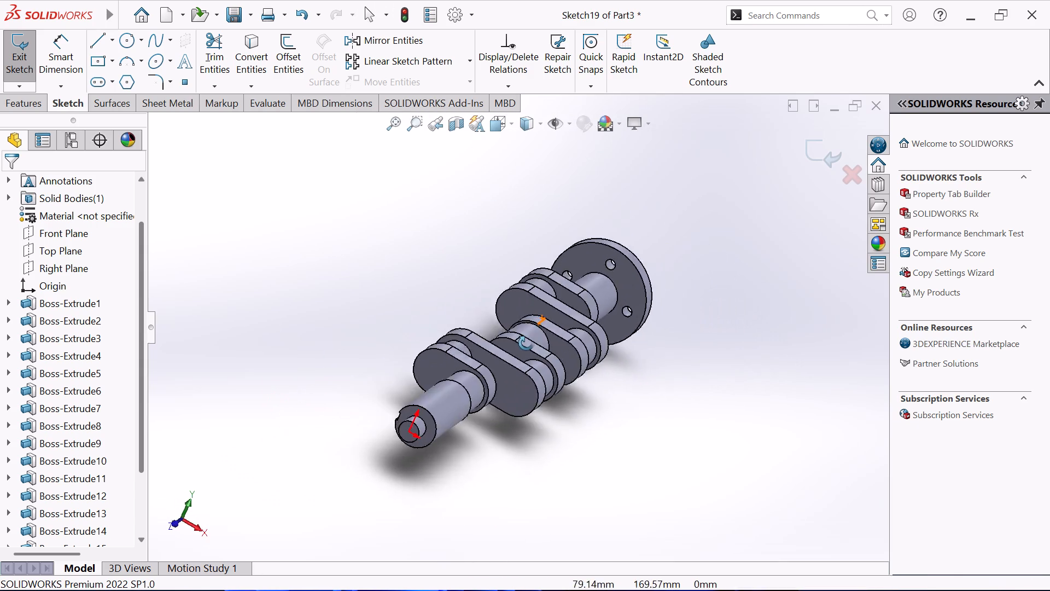
middle_drag(526, 343, 536, 342)
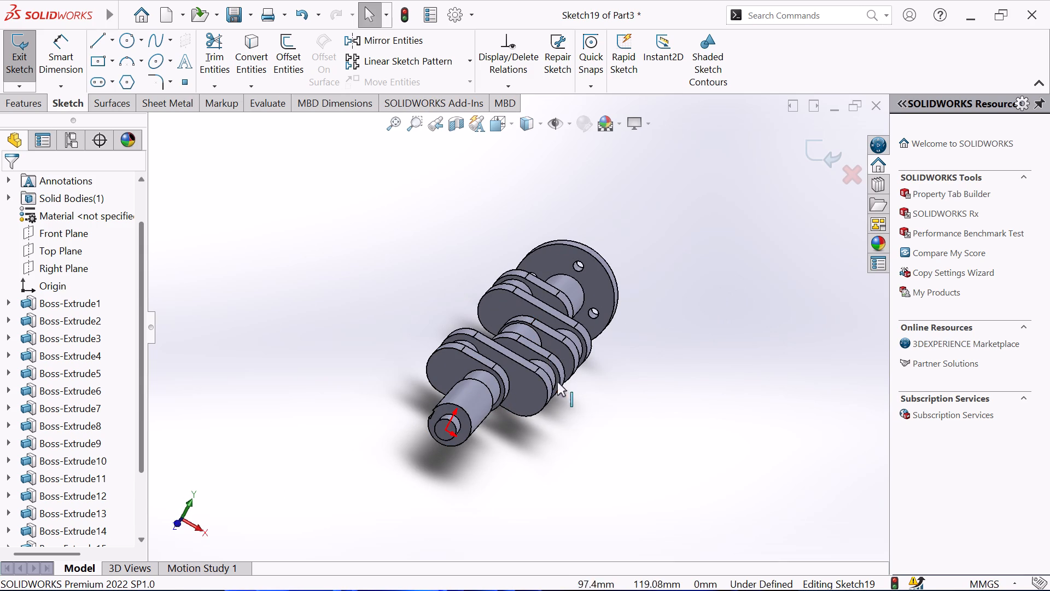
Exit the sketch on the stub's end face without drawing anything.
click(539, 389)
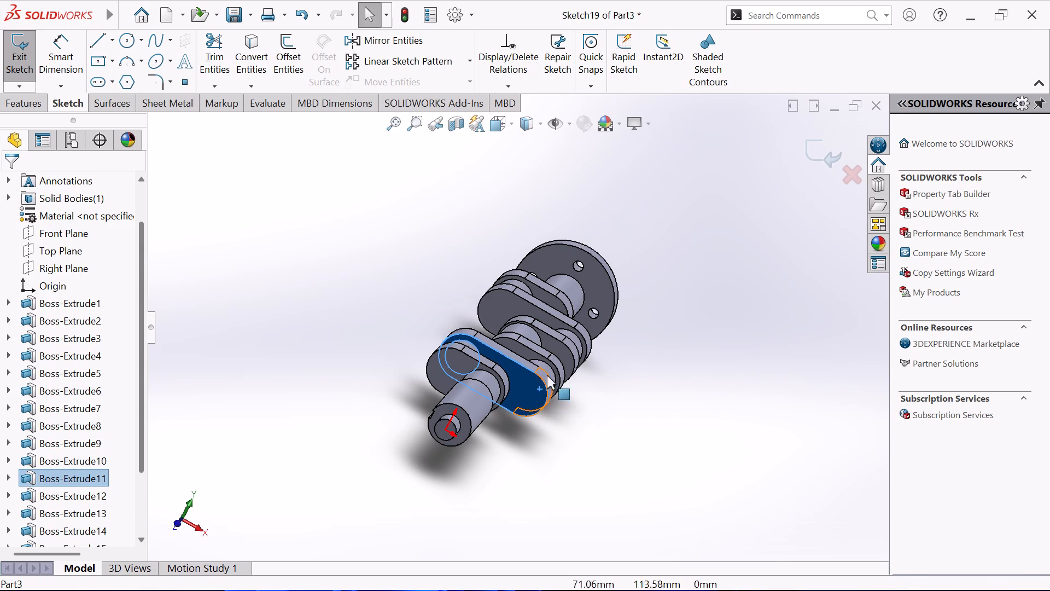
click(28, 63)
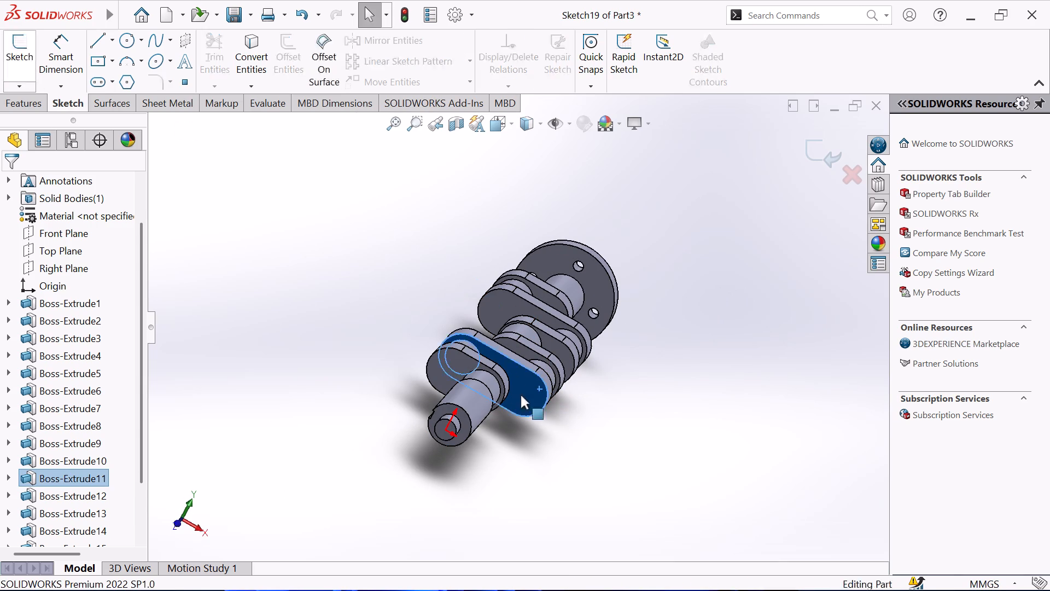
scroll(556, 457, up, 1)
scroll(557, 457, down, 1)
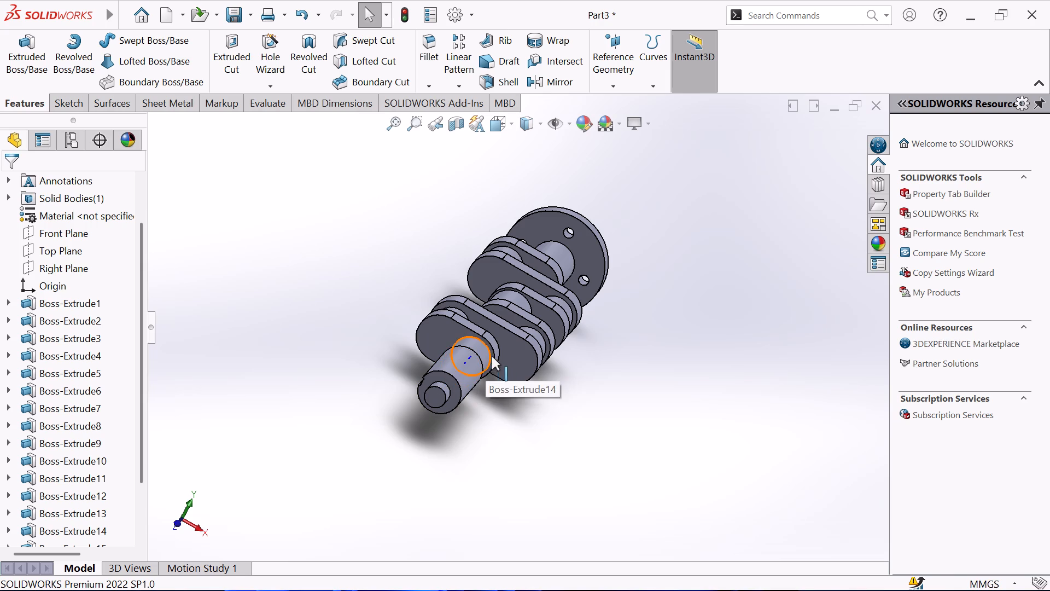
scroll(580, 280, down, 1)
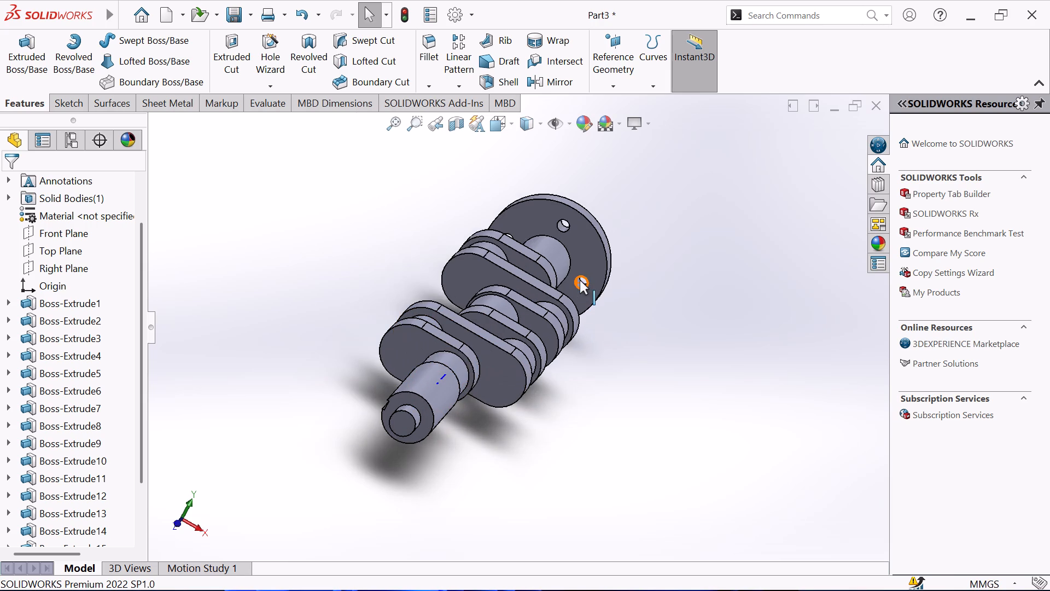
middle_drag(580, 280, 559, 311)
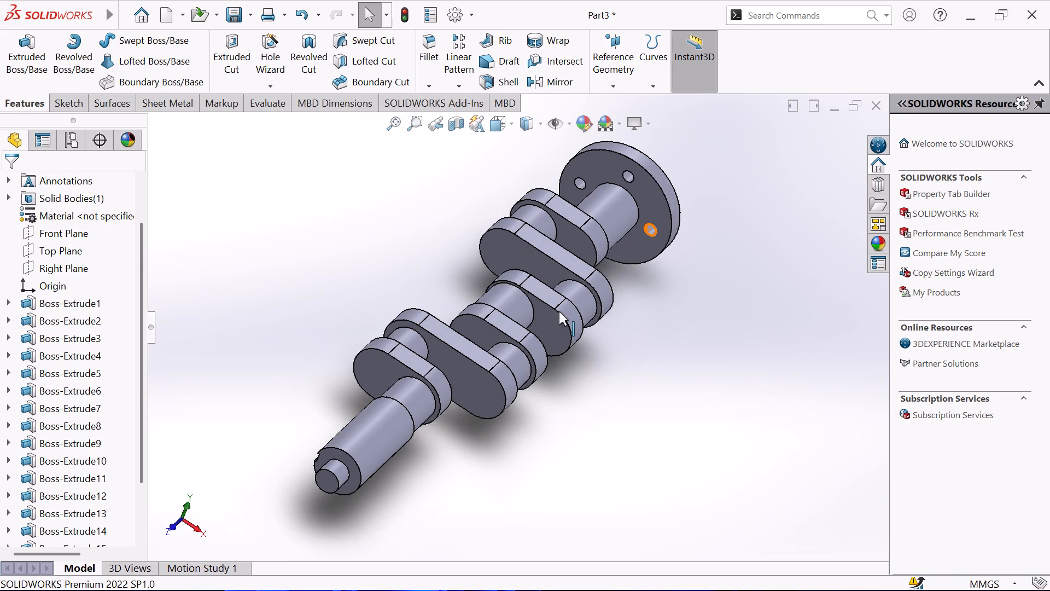
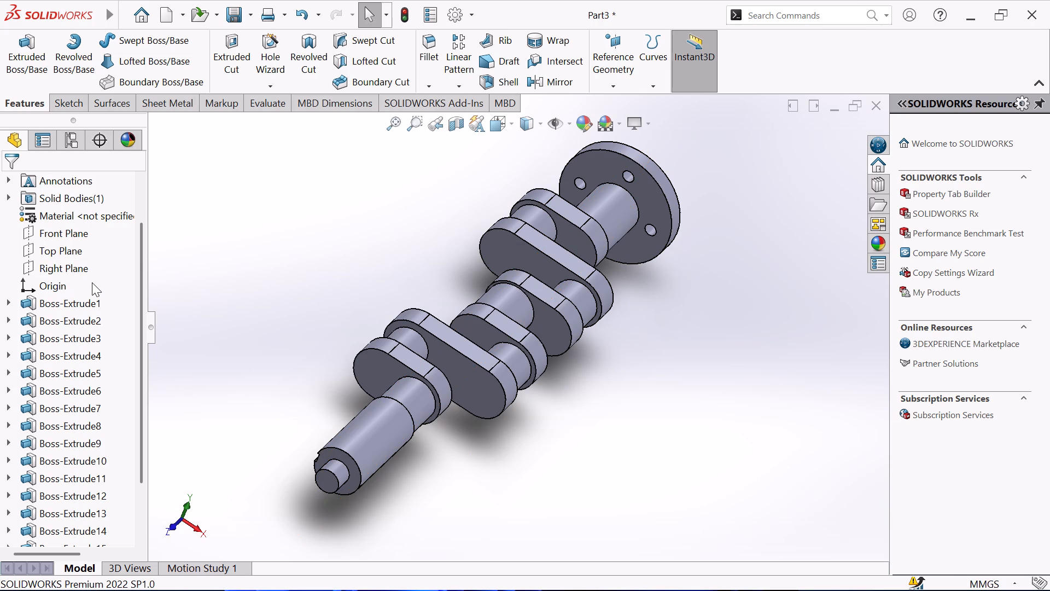
Examine the keyway and the stepped shaft end of the crankshaft up close.
scroll(646, 265, down, 2)
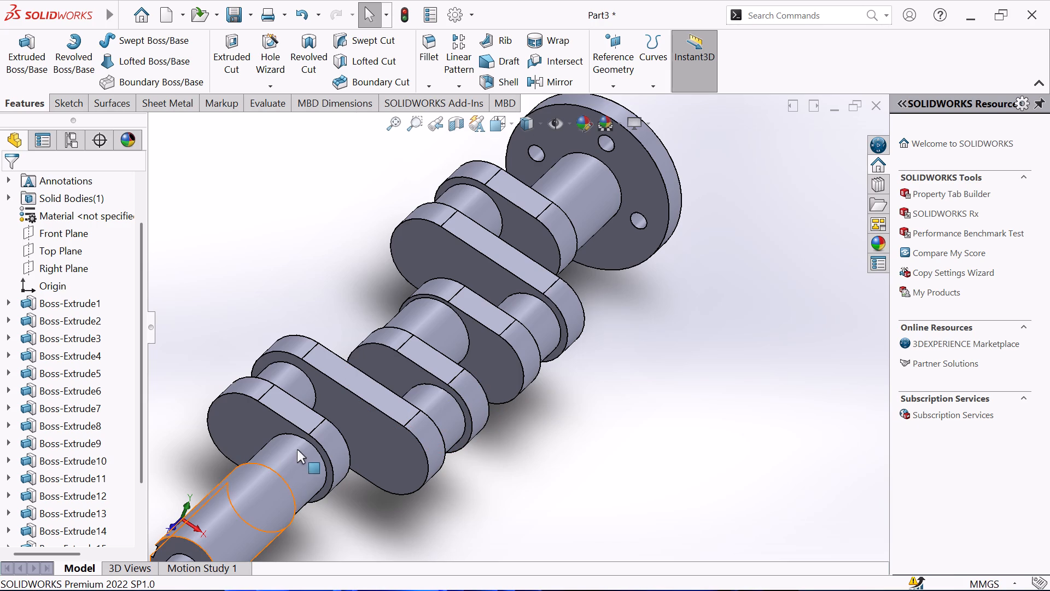
scroll(474, 373, up, 1)
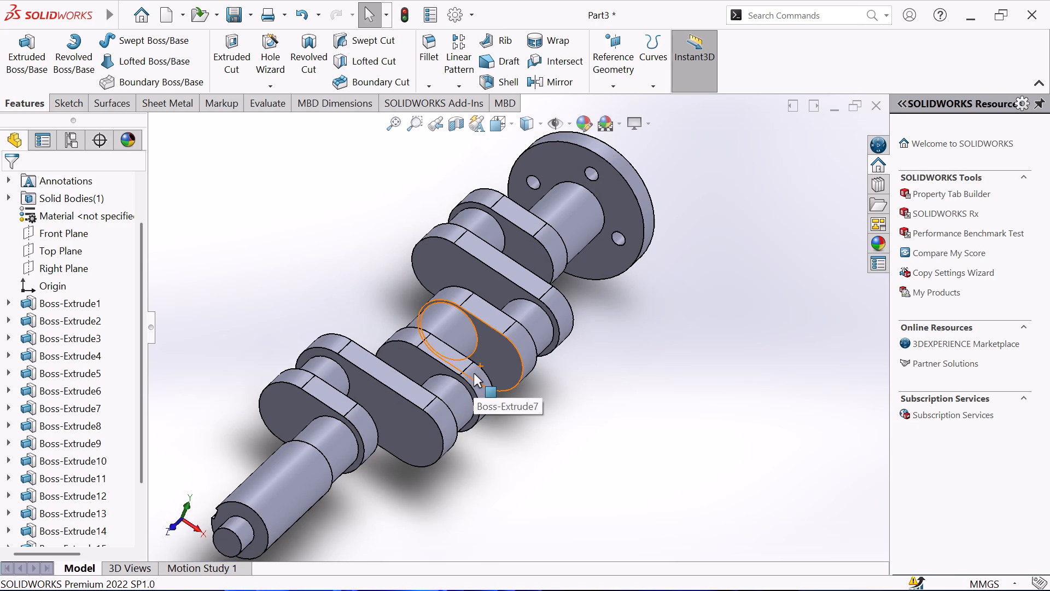
scroll(474, 373, down, 1)
middle_drag(475, 373, 595, 304)
middle_drag(721, 282, 693, 282)
scroll(672, 304, down, 5)
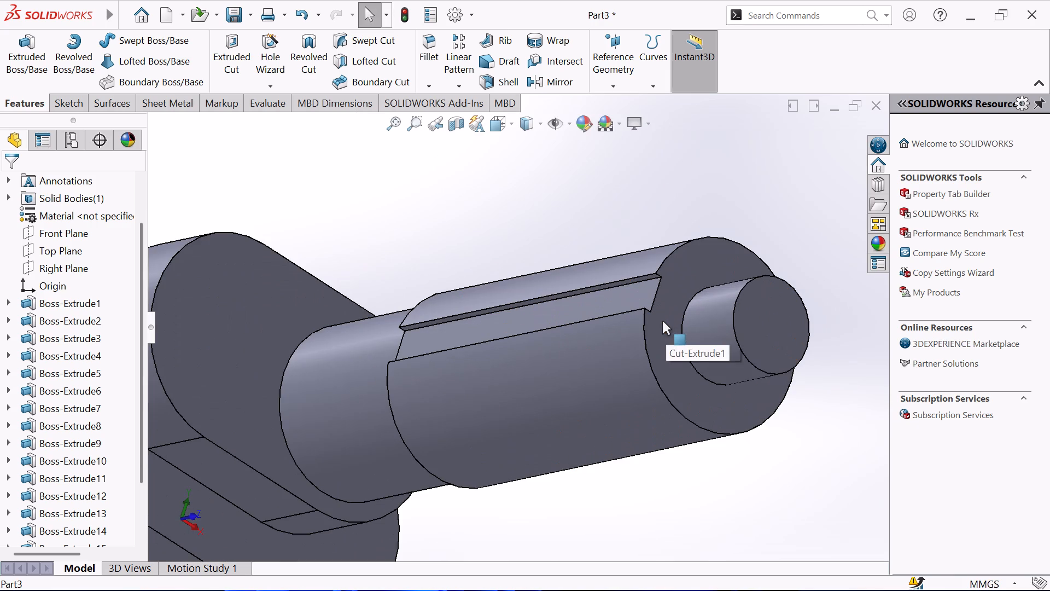
click(632, 291)
click(450, 302)
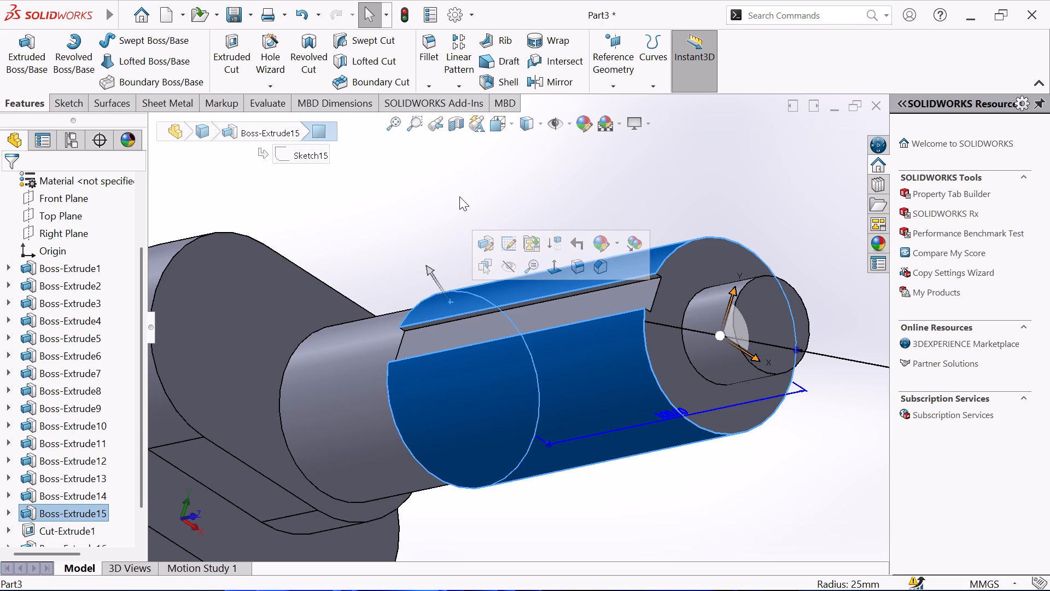
scroll(532, 389, up, 2)
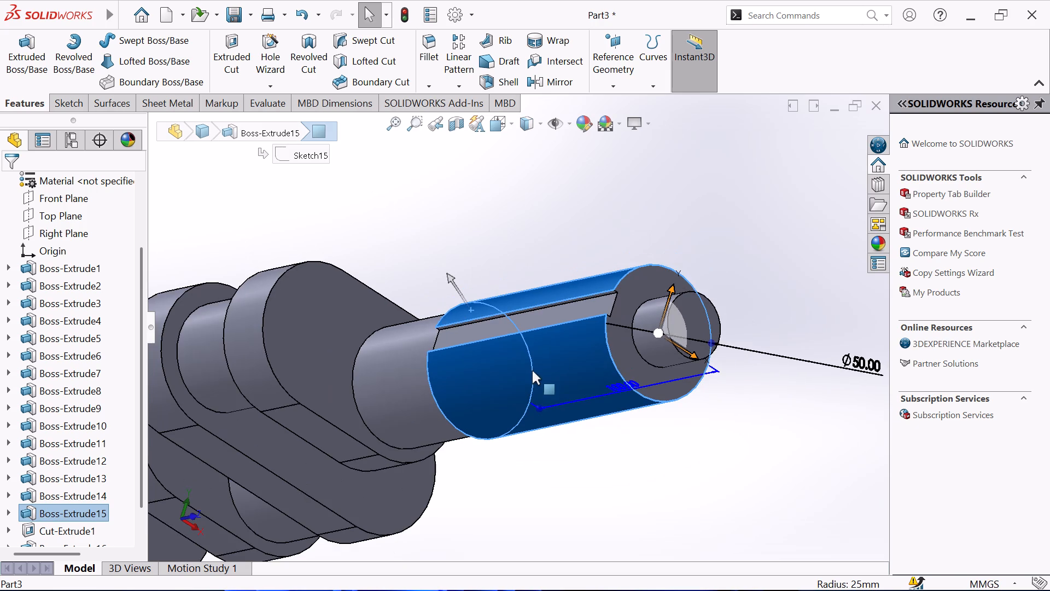
click(413, 233)
scroll(413, 233, up, 1)
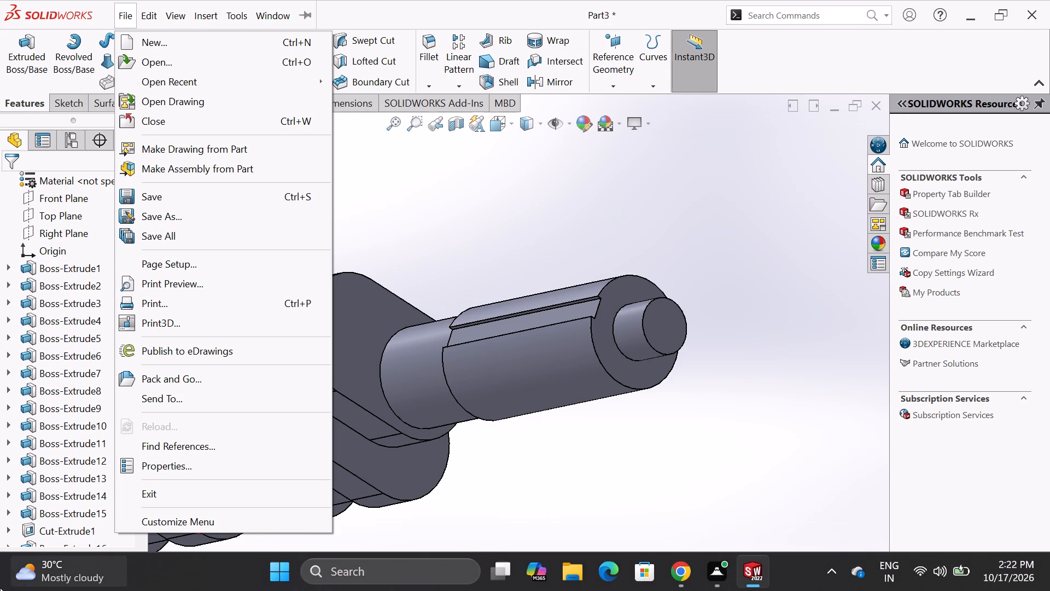
Examine the crank webs, journals, flange and keyed shaft end from several angles.
click(611, 138)
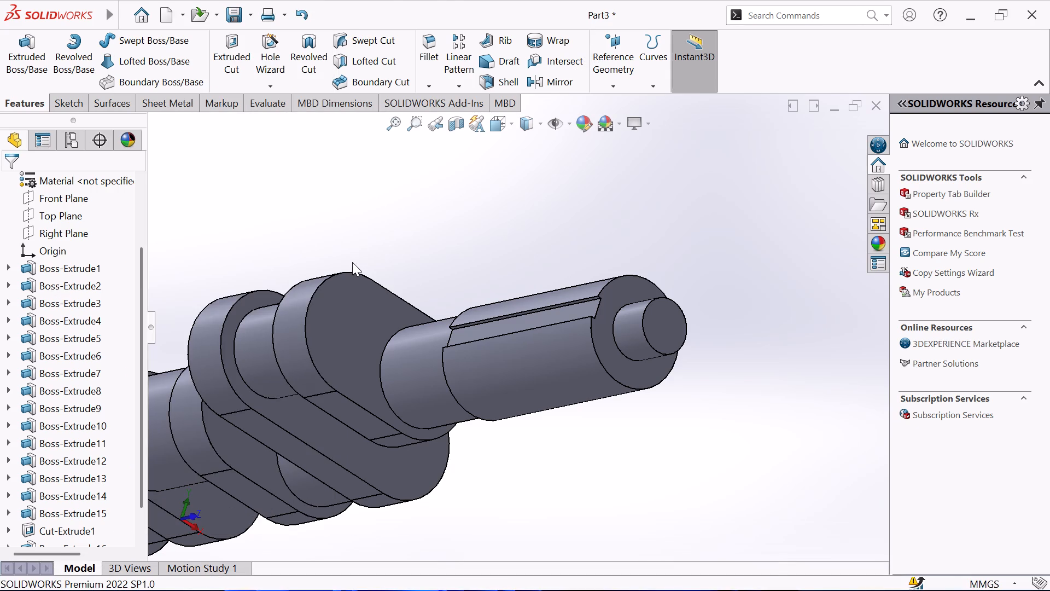
scroll(352, 262, up, 2)
middle_drag(353, 262, 410, 452)
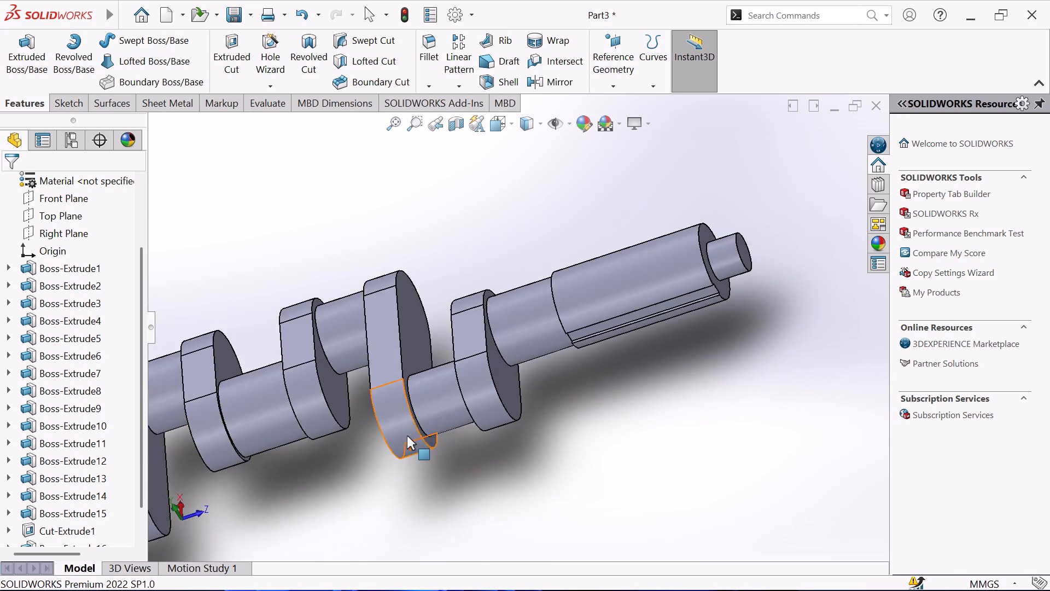
scroll(419, 411, down, 3)
scroll(393, 325, up, 6)
scroll(355, 384, down, 1)
middle_drag(355, 384, 335, 396)
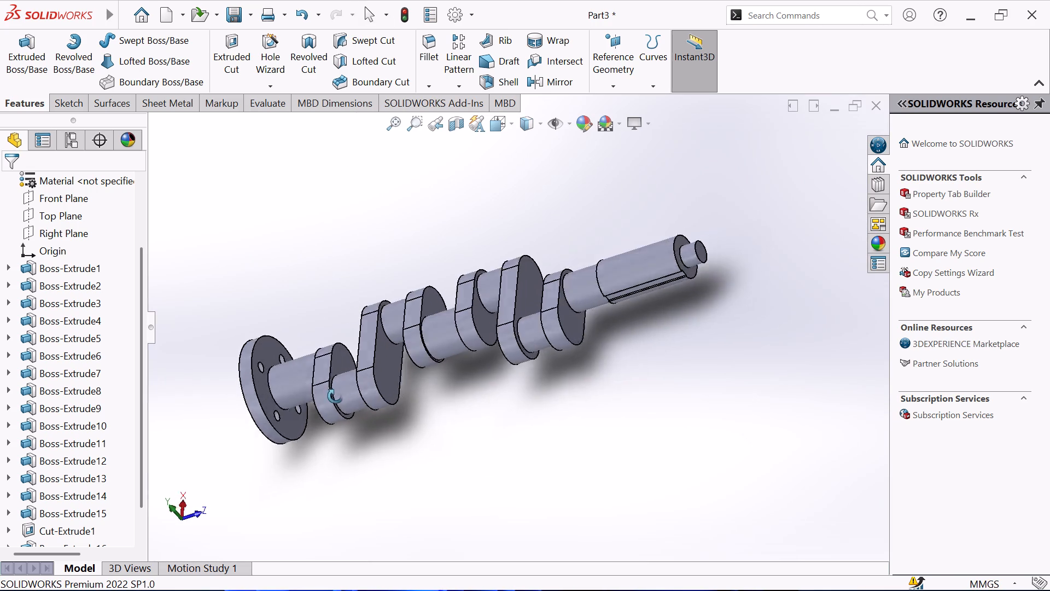
middle_drag(335, 396, 292, 491)
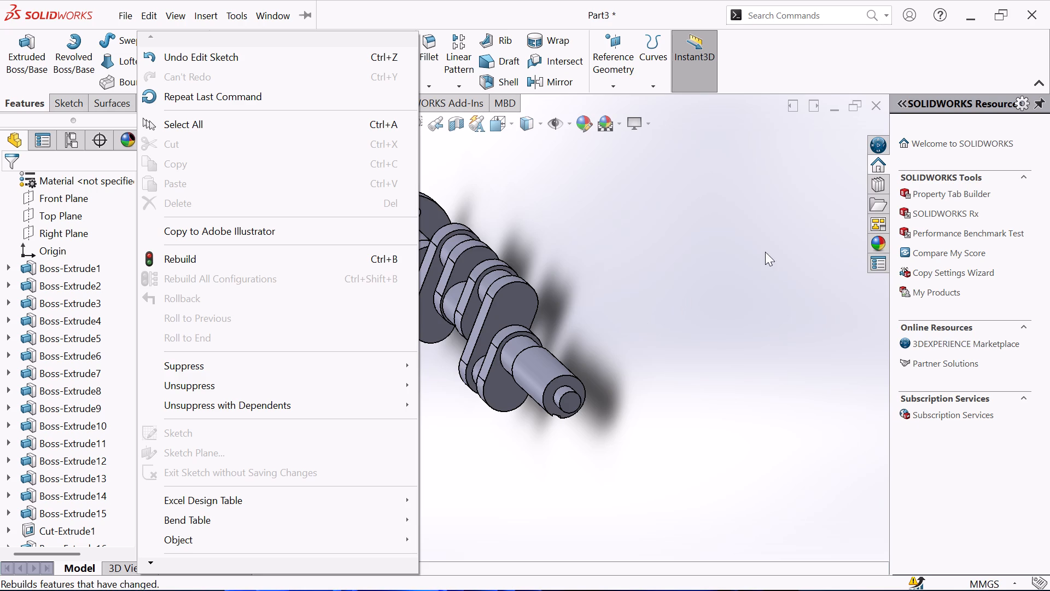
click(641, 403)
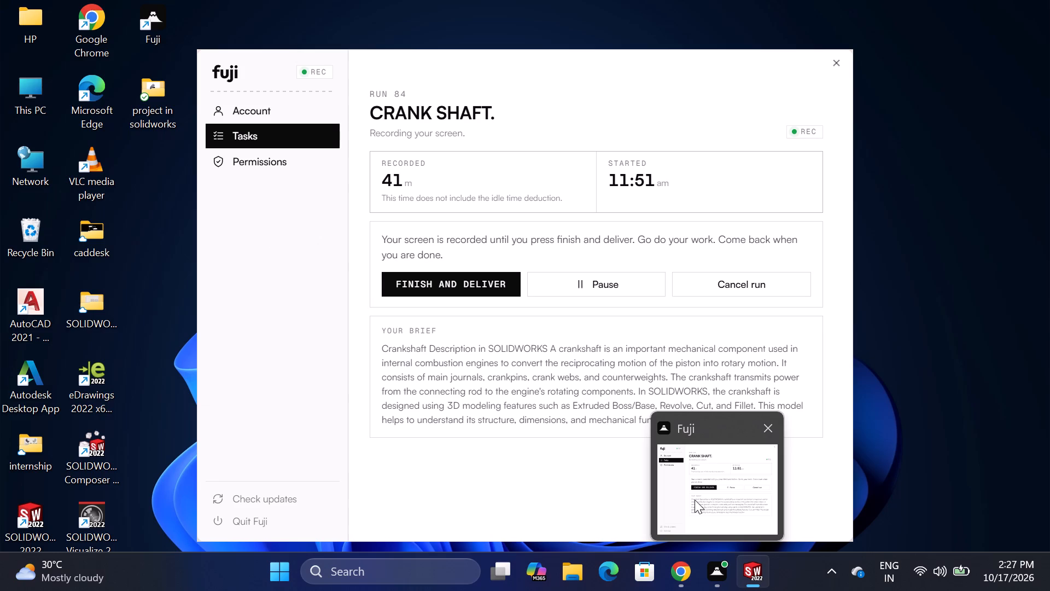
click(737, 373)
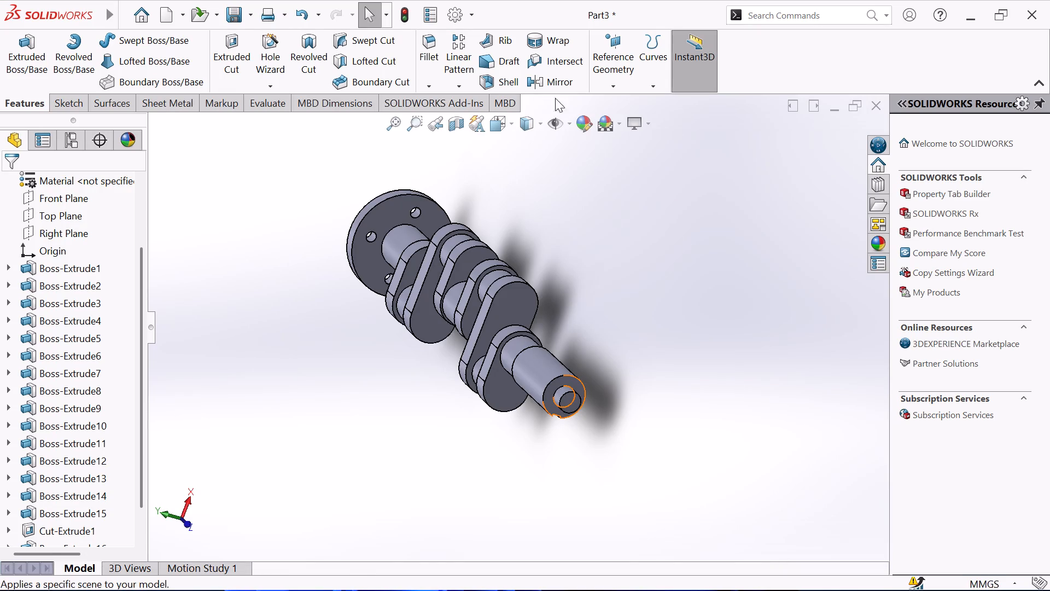
Start a drawing from the crankshaft part, saving the part under the file name "crank shoft".
click(114, 14)
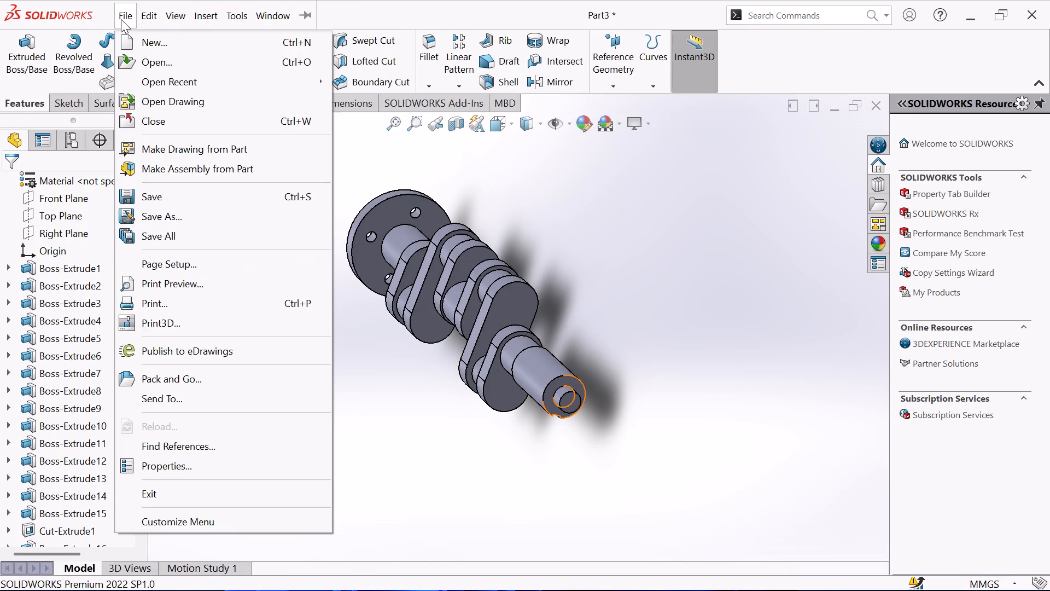
click(171, 147)
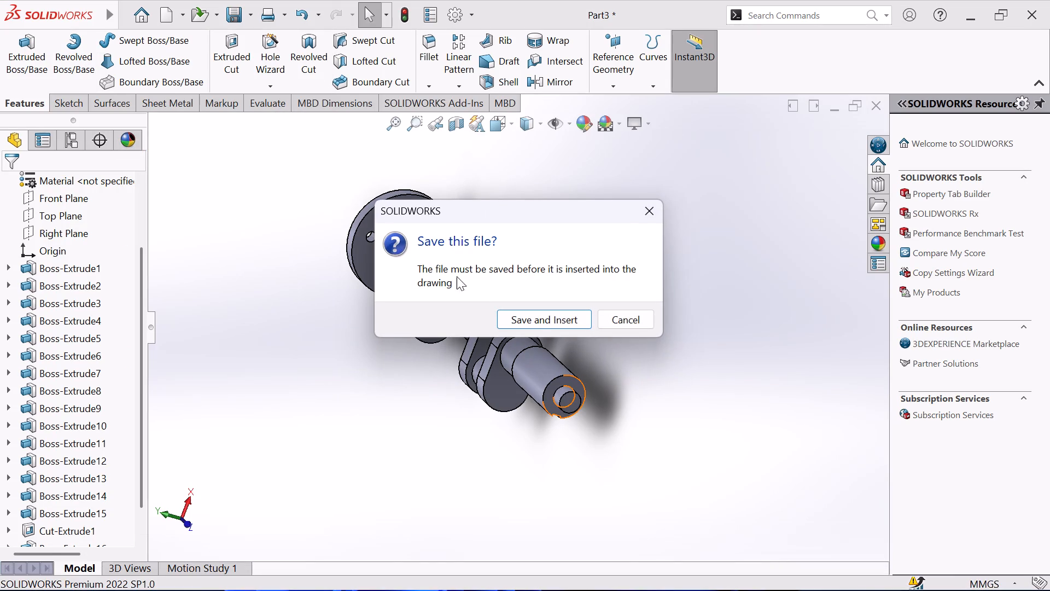
click(547, 324)
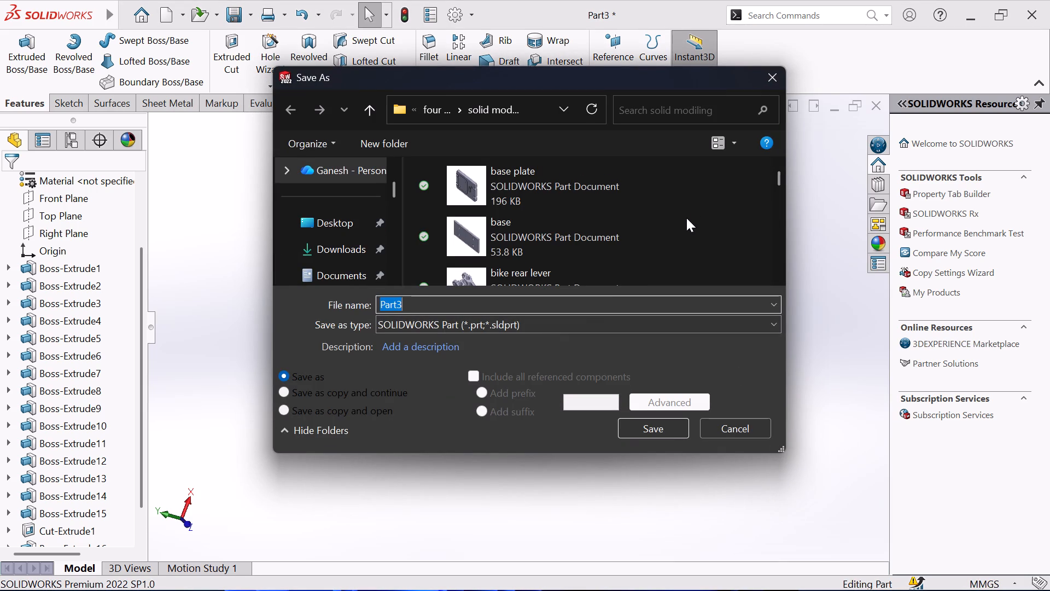
click(570, 307)
click(570, 307)
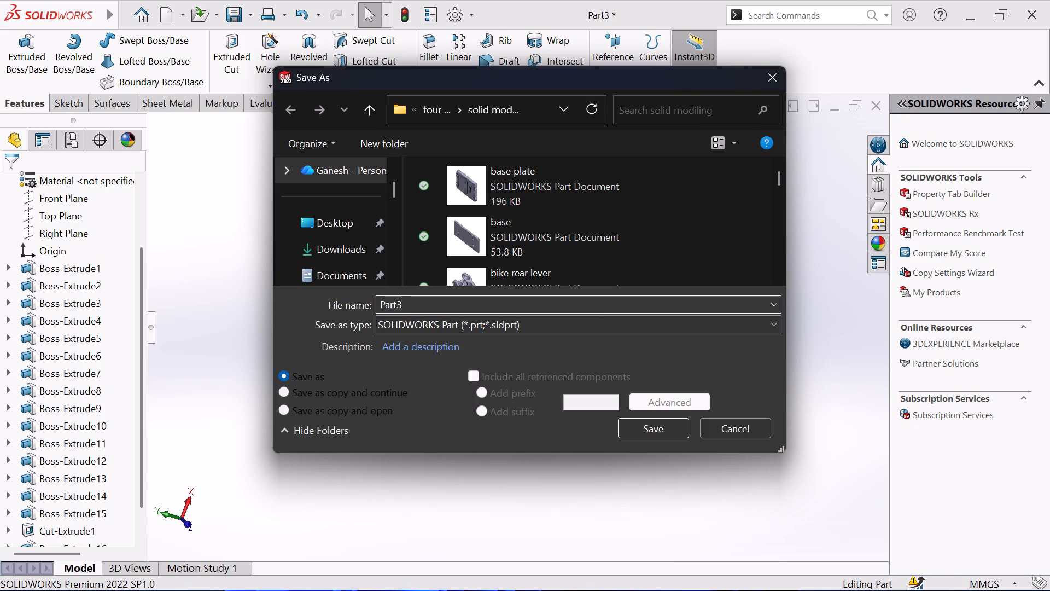
click(570, 307)
click(571, 309)
click(571, 309)
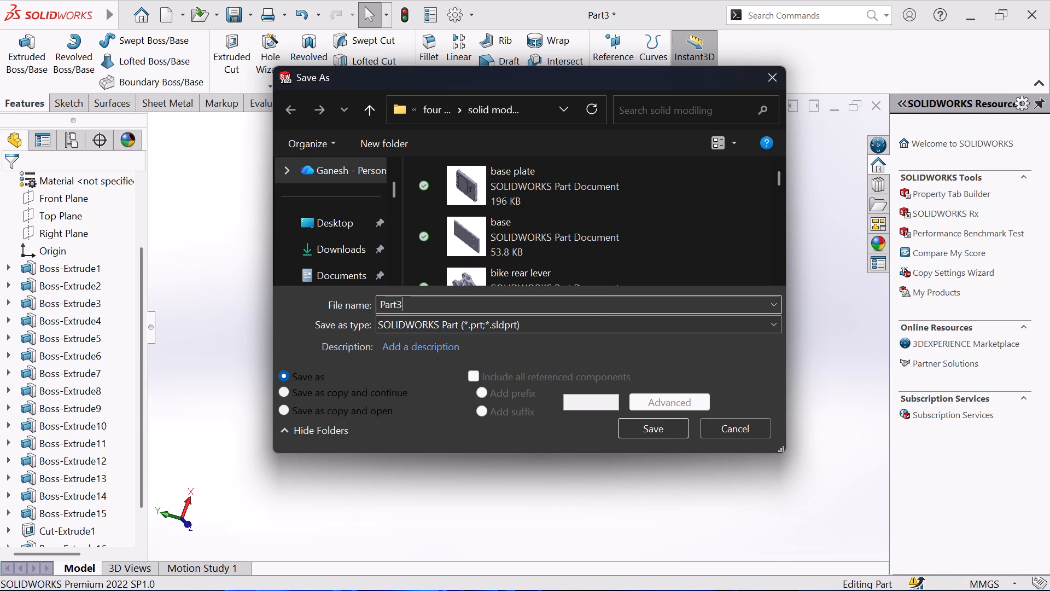
double_click(571, 309)
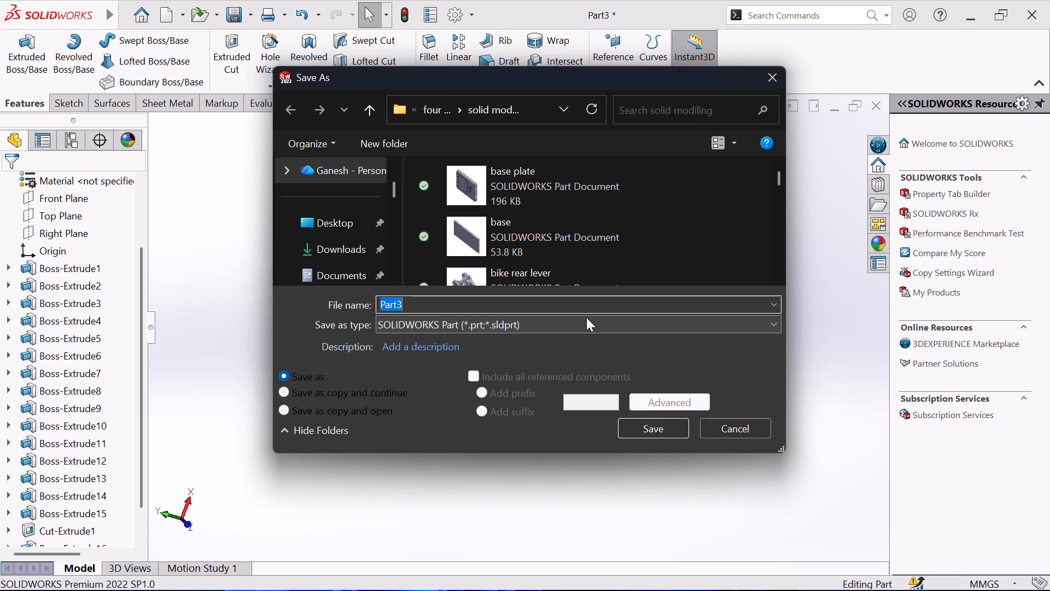
text(cram)
key(BackSpace)
text(nk)
key(space)
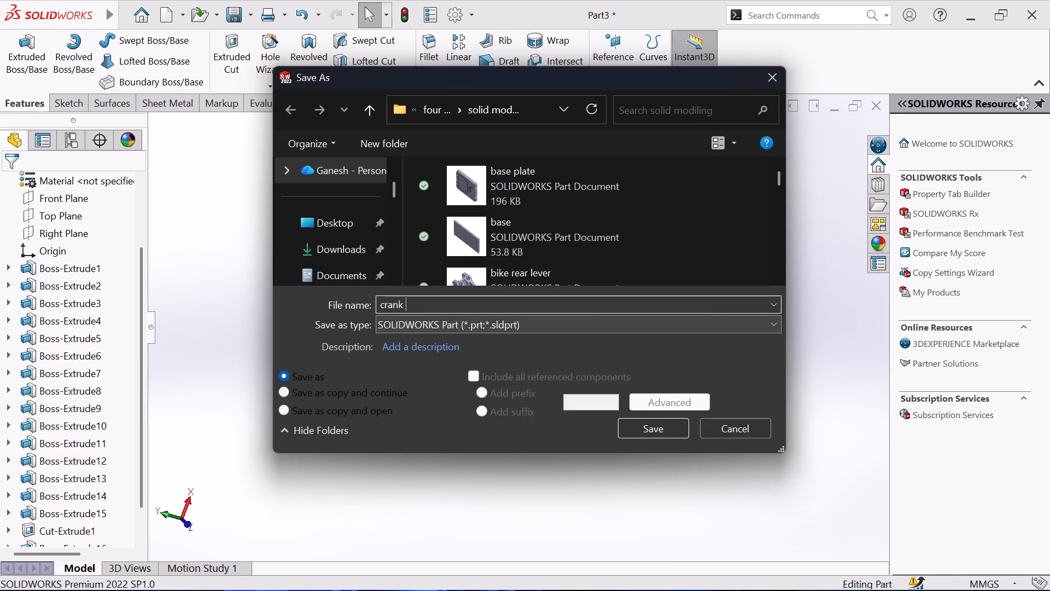
text(shoft)
key(Return)
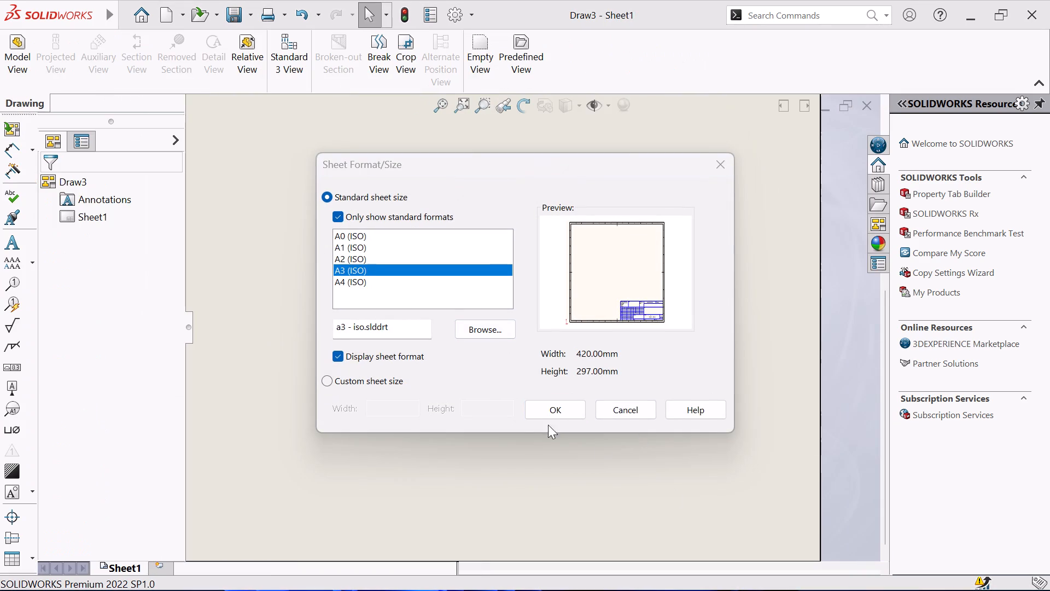
Set up the drawing on a standard A3 (ISO) sheet with the sheet format displayed.
click(560, 418)
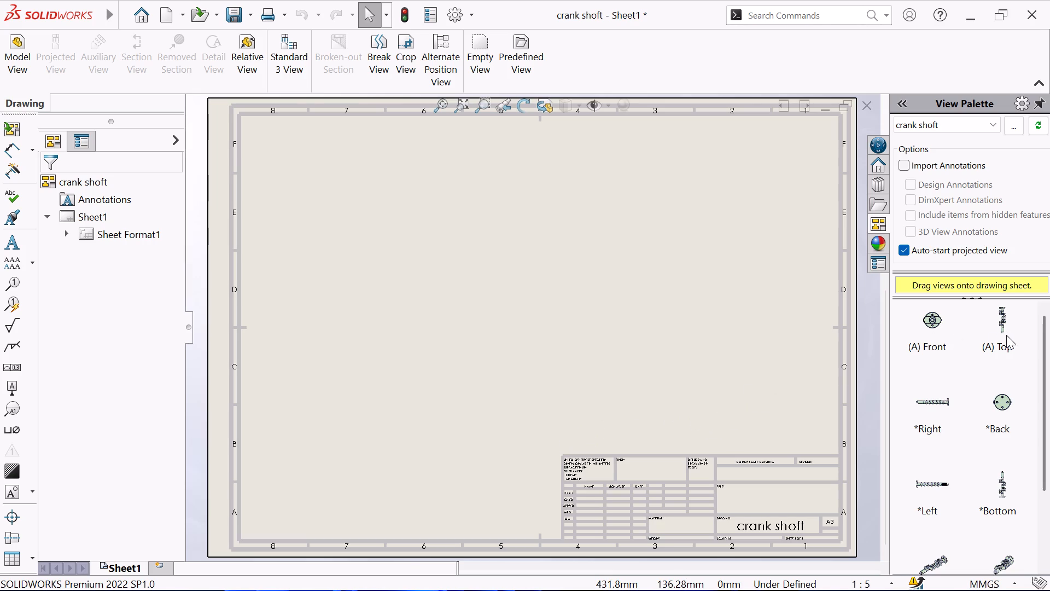
Place the crankshaft's Top view on the left part of the sheet, with a projected front view below and a projected pictorial view diagonally beside it.
drag(1006, 335, 308, 349)
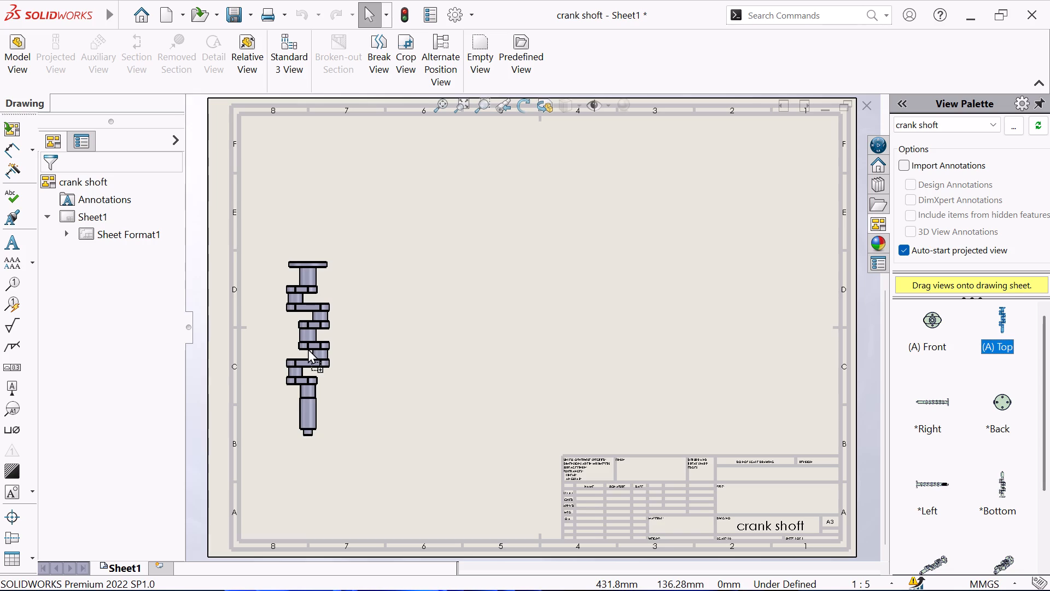
drag(308, 349, 329, 360)
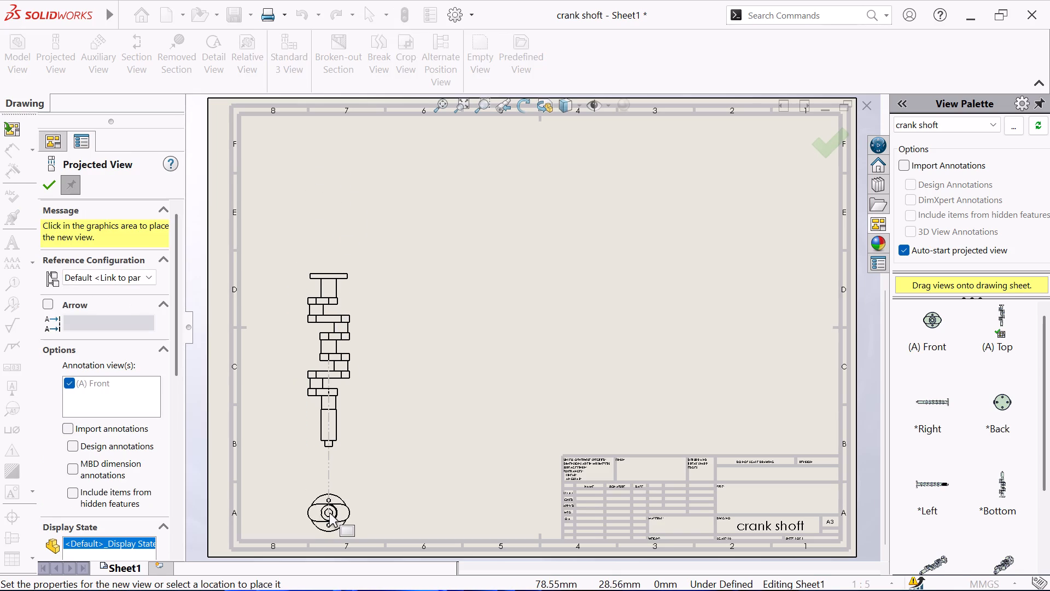
click(330, 513)
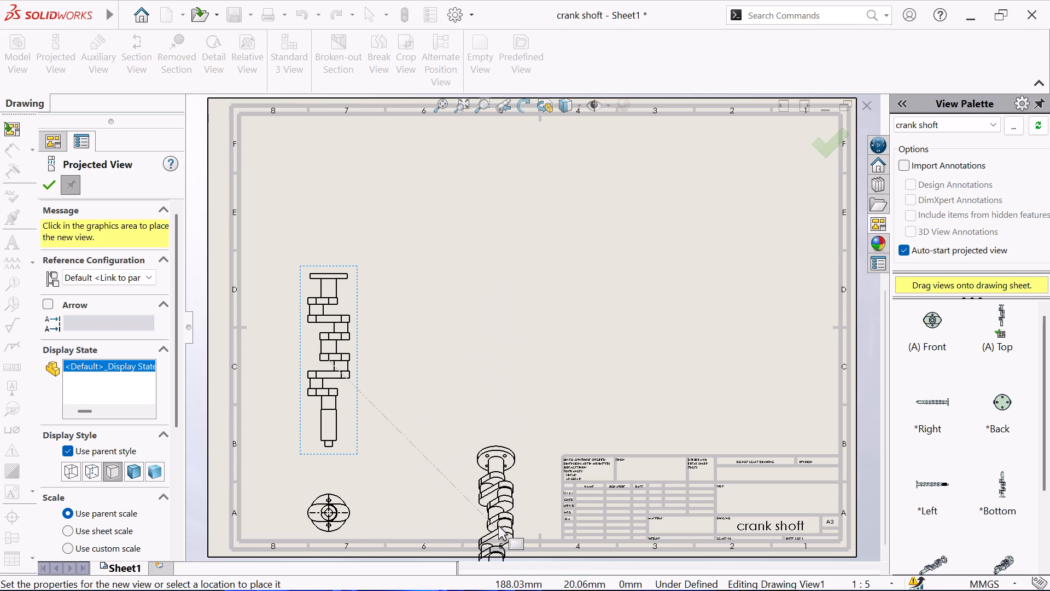
click(498, 526)
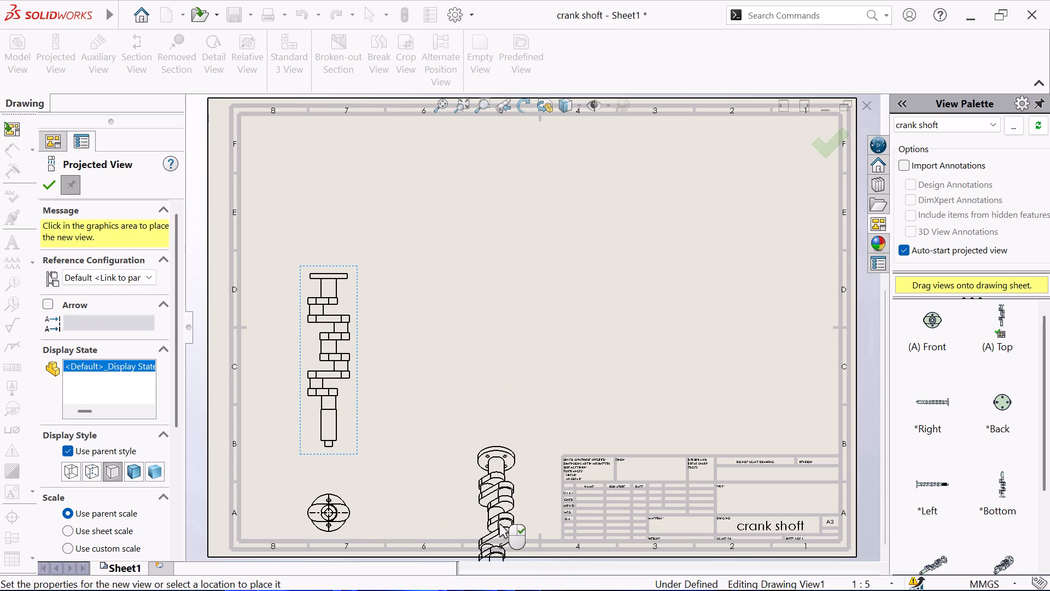
click(55, 190)
Display the pictorial view as shaded with edges and move it clear above the title block.
click(518, 477)
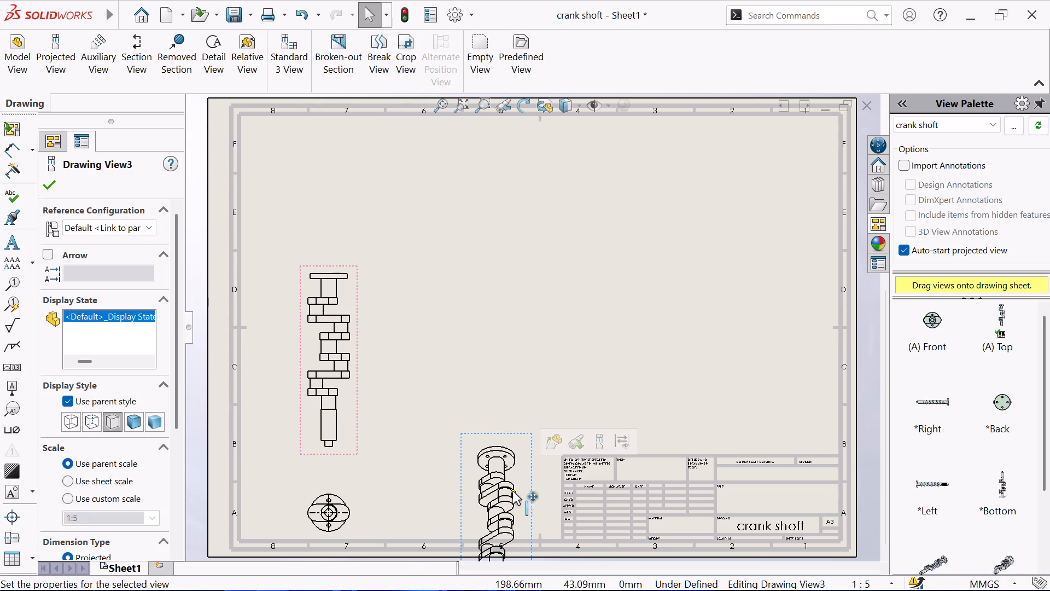
click(134, 420)
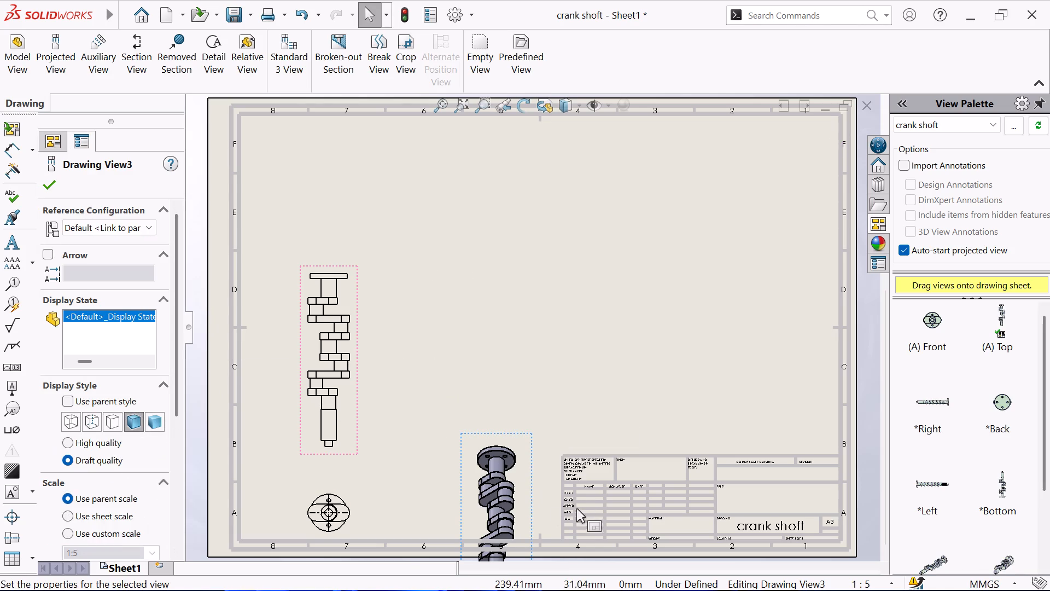
drag(536, 447, 658, 298)
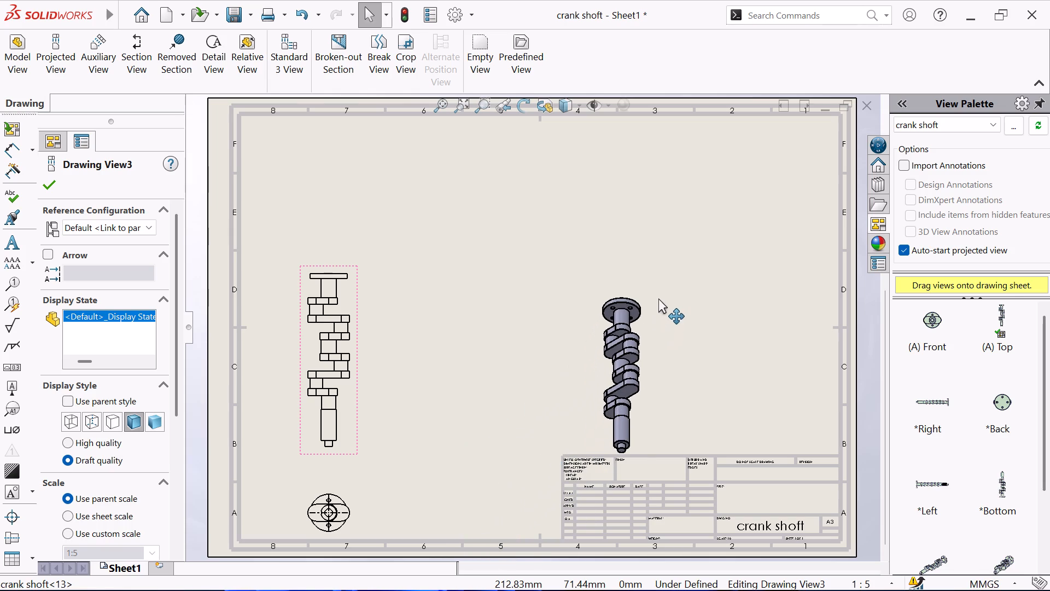
drag(658, 298, 661, 290)
Look through the standard and pictorial model views available for placing on the sheet.
scroll(981, 427, down, 4)
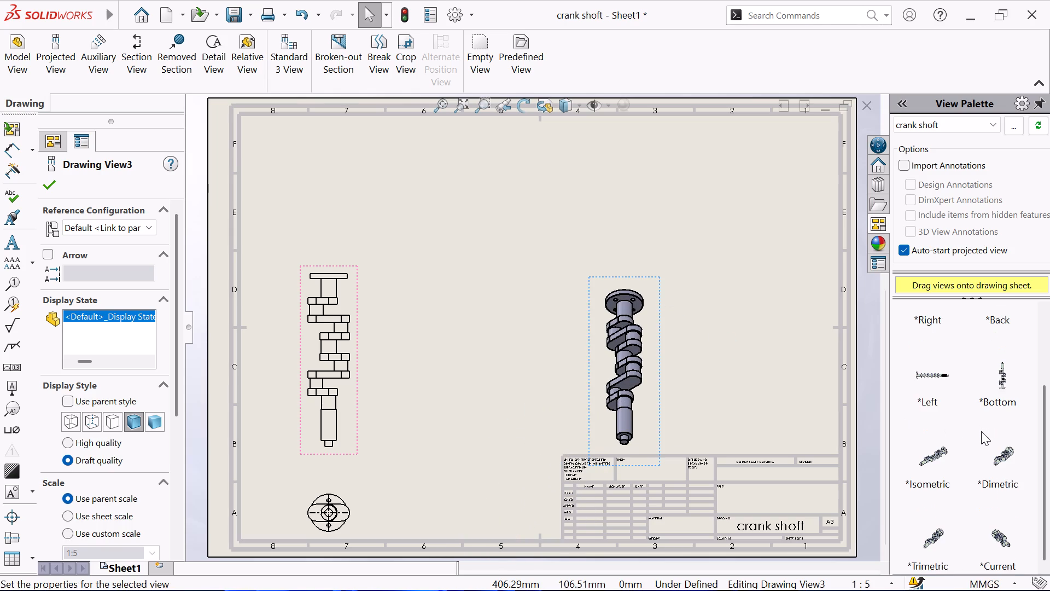
scroll(981, 432, down, 2)
scroll(981, 433, up, 9)
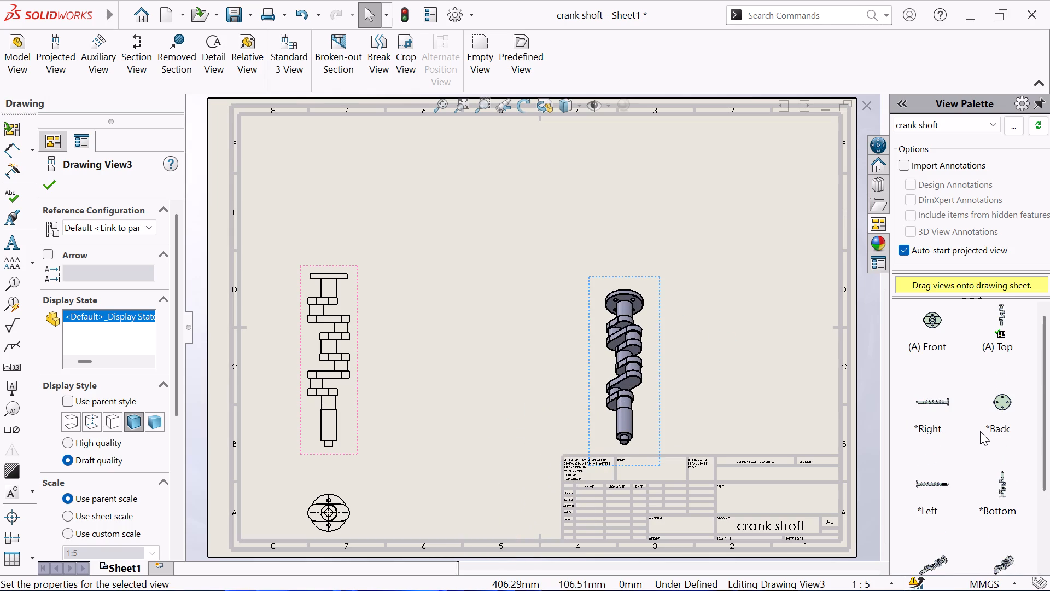
scroll(980, 431, up, 2)
scroll(980, 431, down, 4)
scroll(980, 431, up, 2)
Move the shaded pictorial view higher on the sheet, leaving a wider gap above the title block.
drag(644, 280, 648, 249)
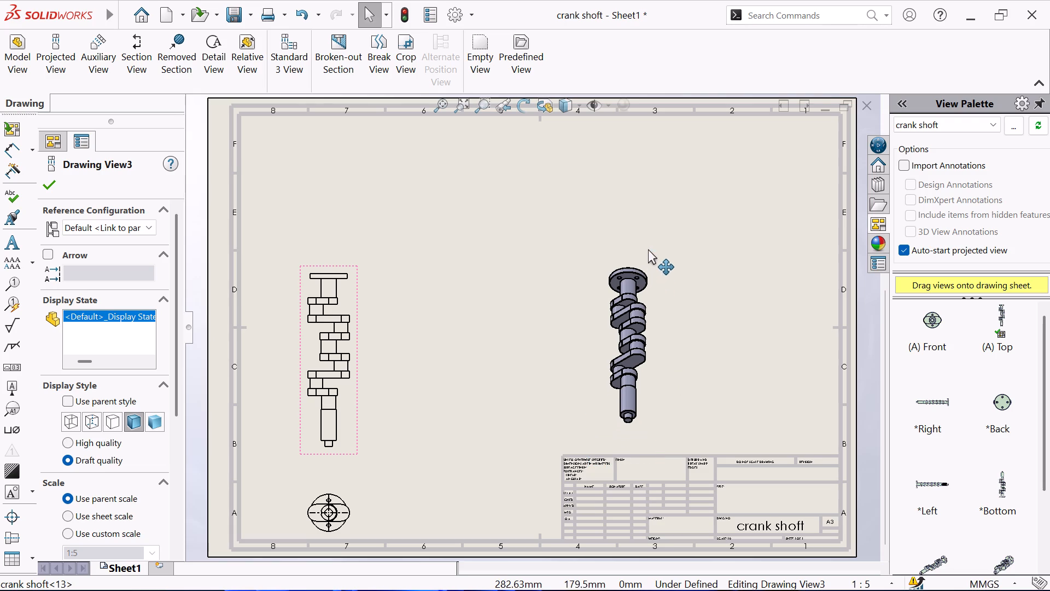
drag(648, 249, 648, 213)
Move the top view up and further right on the sheet, and bring the front view up closer beneath it.
drag(358, 301, 386, 244)
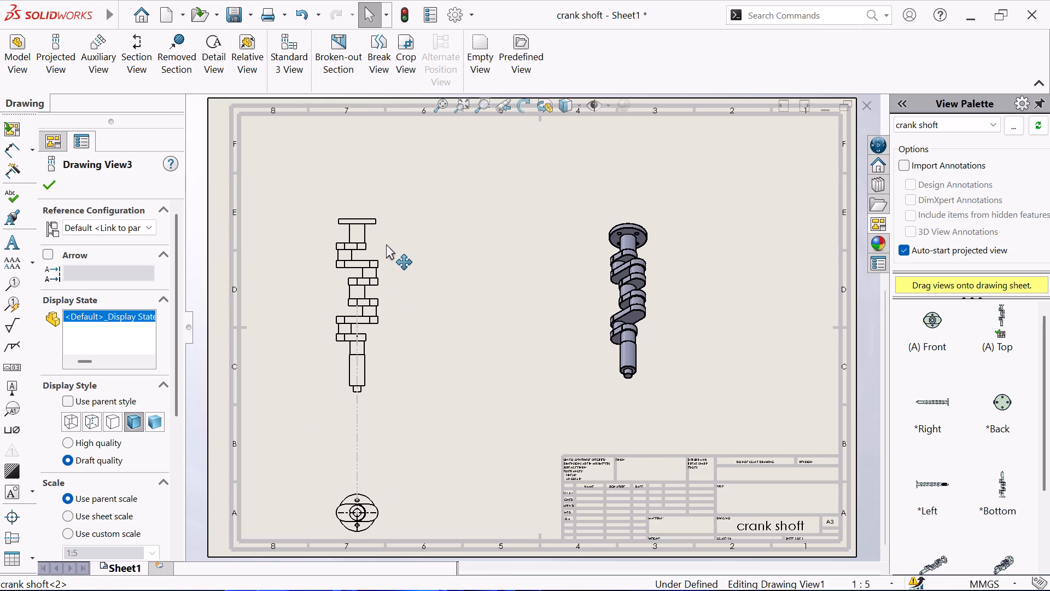
drag(386, 244, 392, 234)
drag(381, 488, 381, 486)
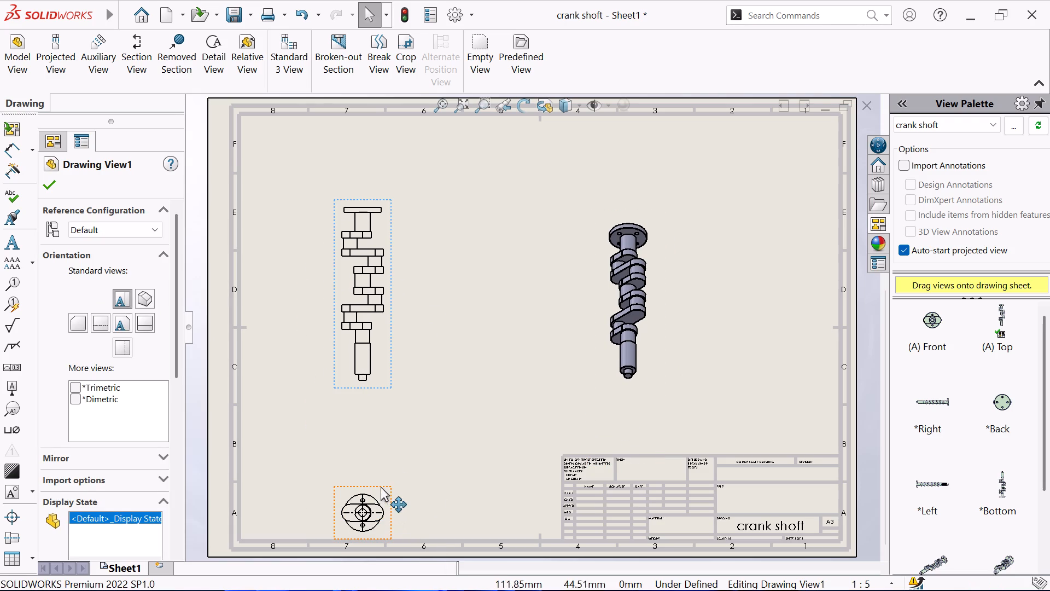
drag(381, 486, 381, 432)
drag(394, 239, 394, 239)
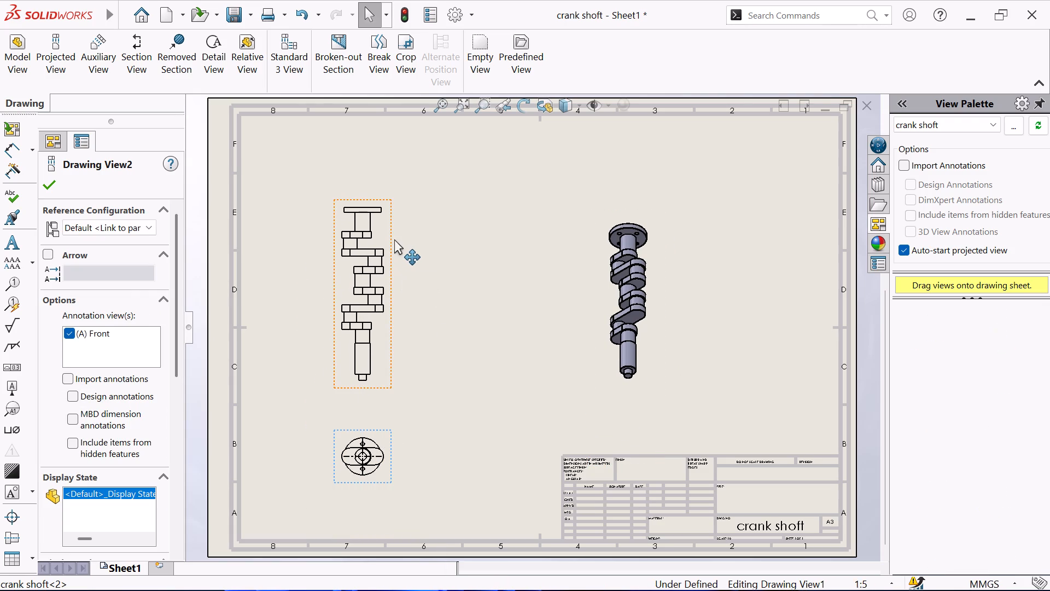
drag(394, 239, 433, 219)
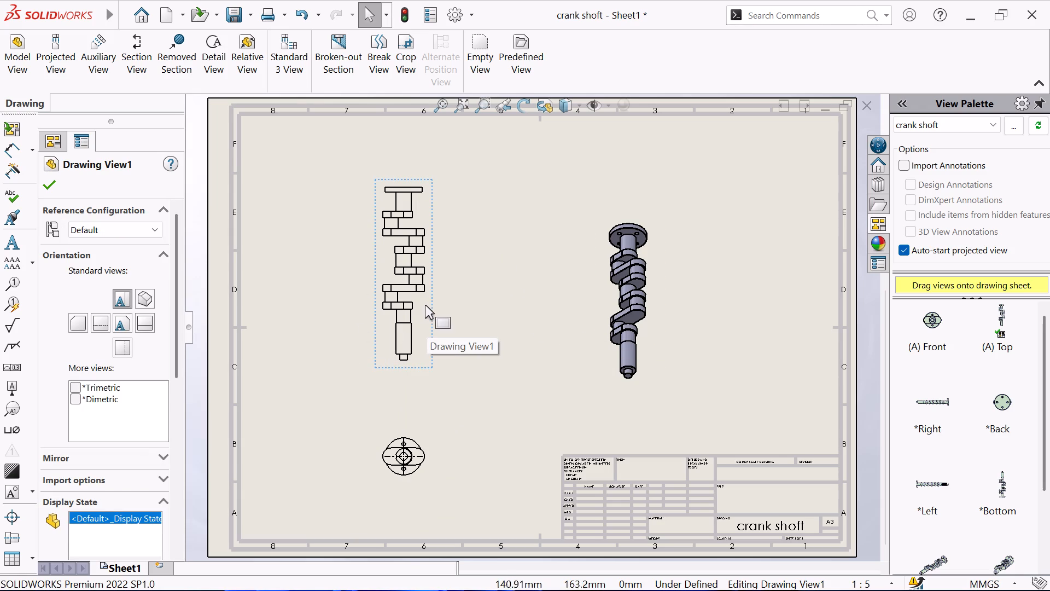
click(46, 181)
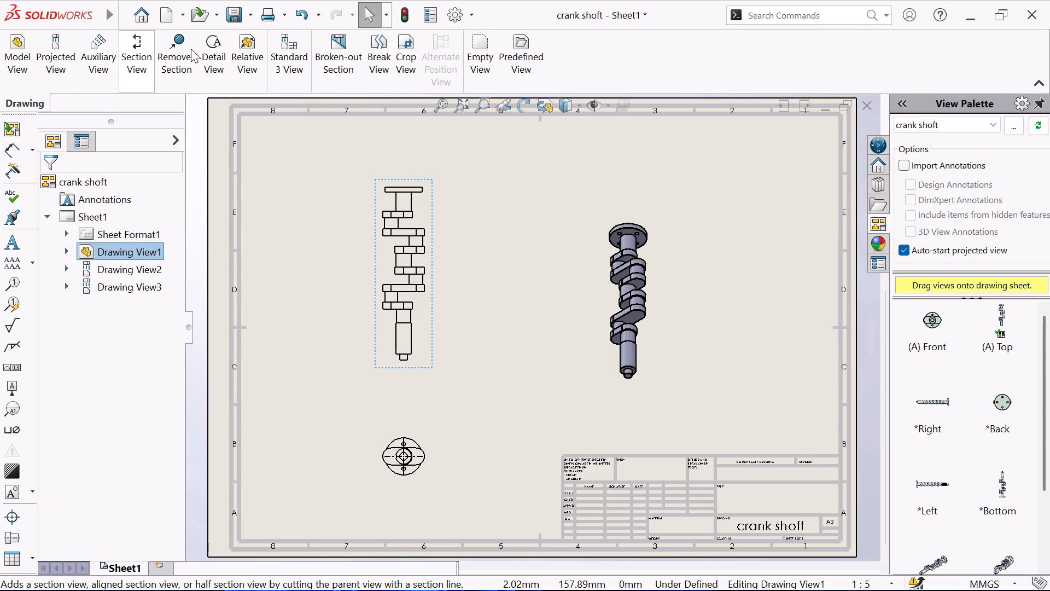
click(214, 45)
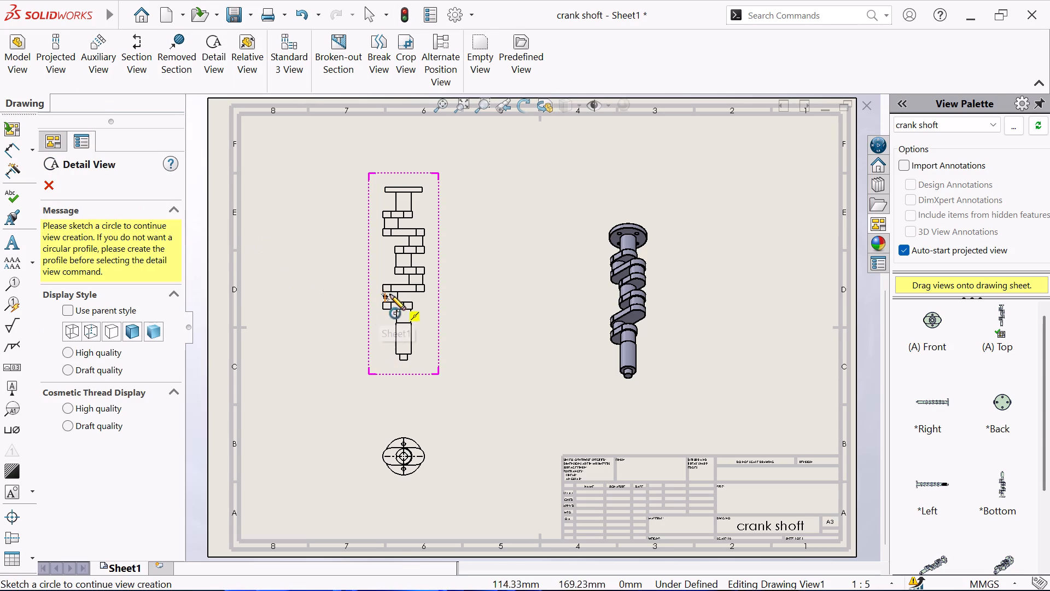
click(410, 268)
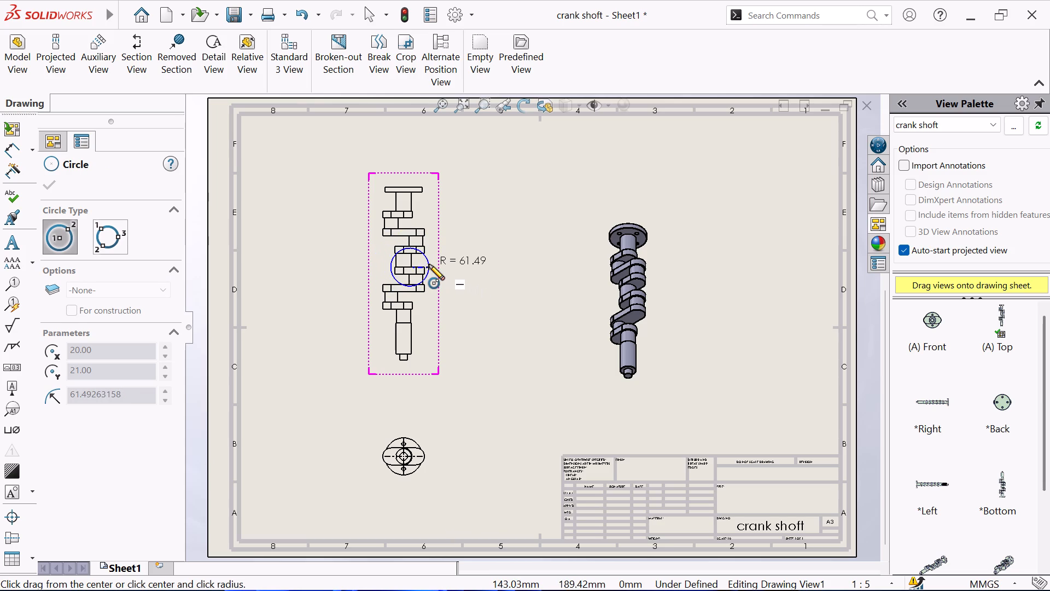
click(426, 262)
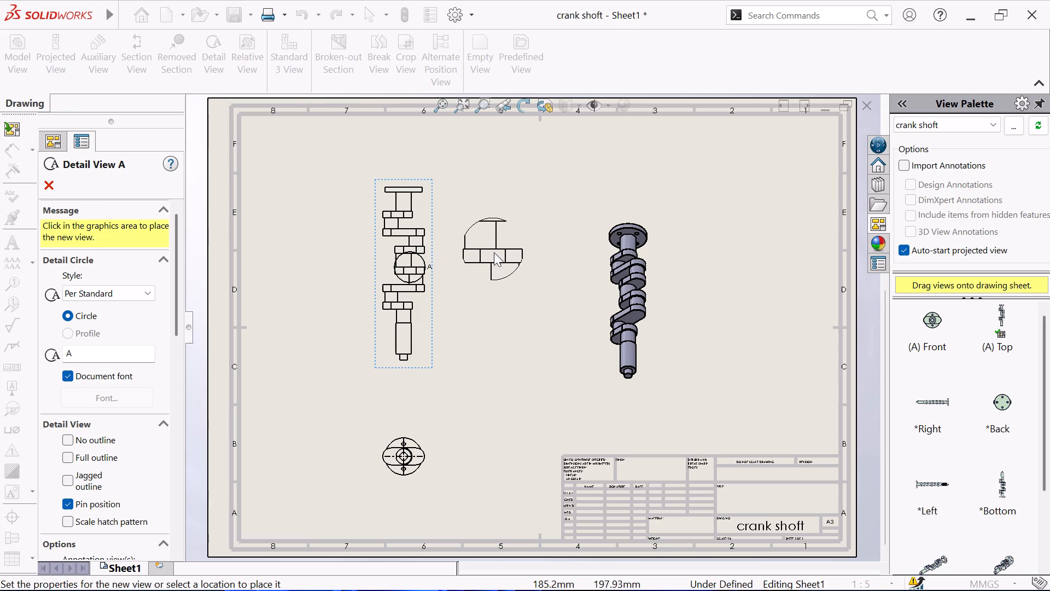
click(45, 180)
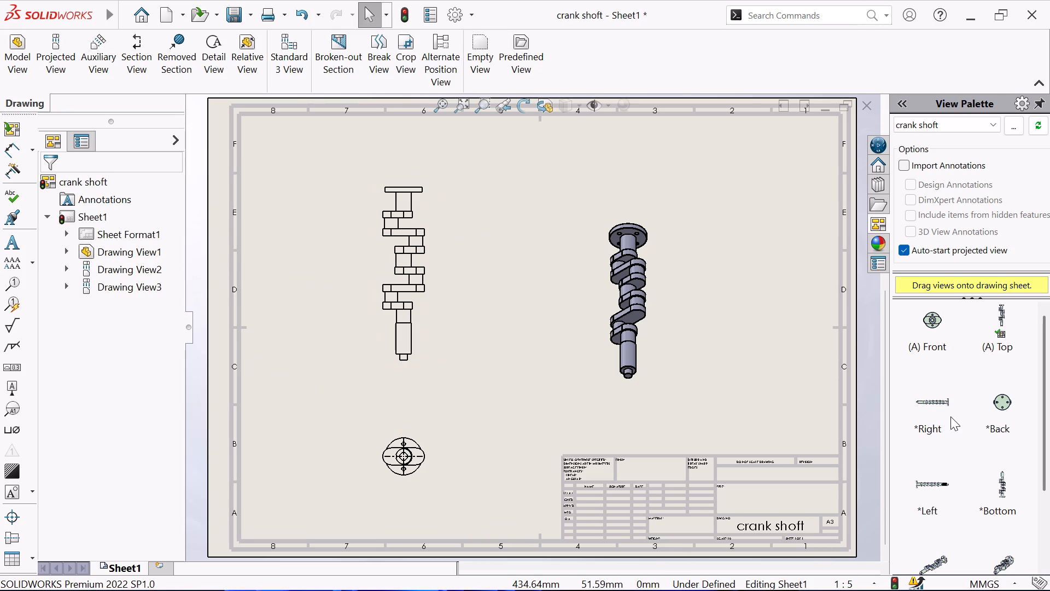
Create a section view with a horizontal cutting line through the second crank web of the top view, placed above that view.
scroll(959, 426, up, 1)
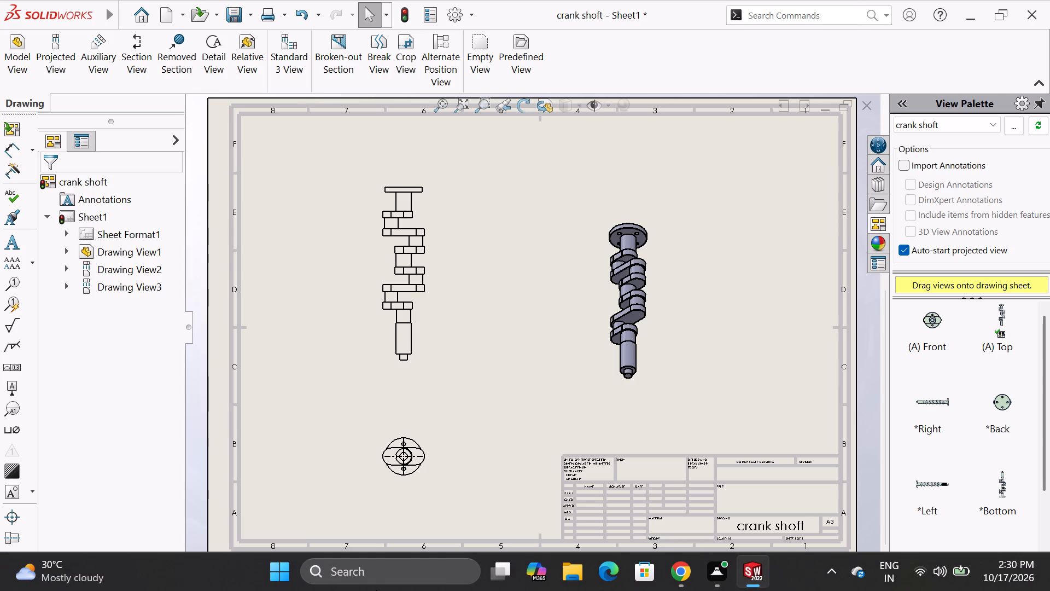
click(129, 51)
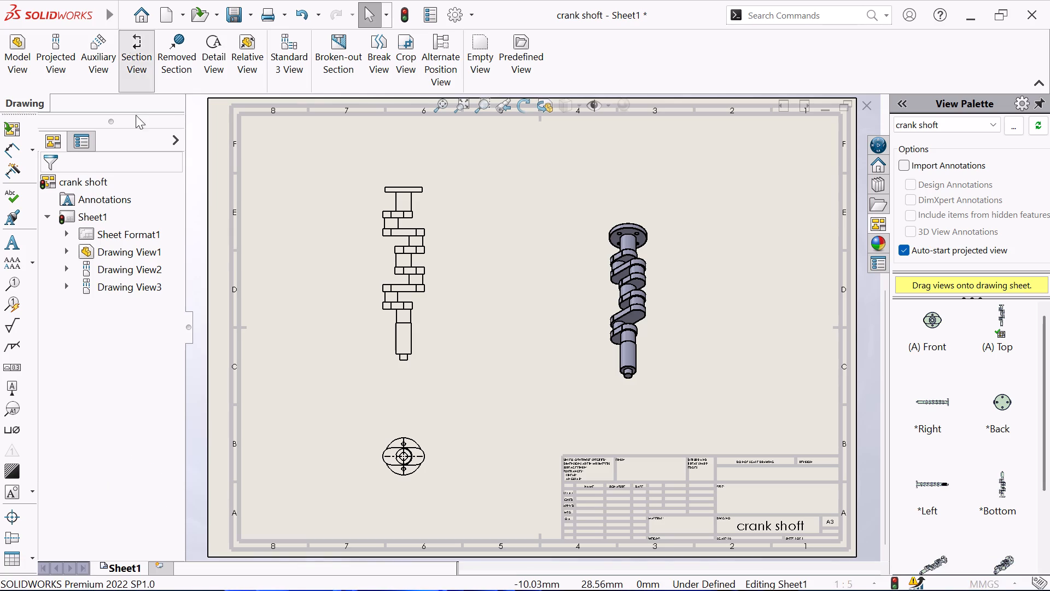
scroll(395, 271, down, 3)
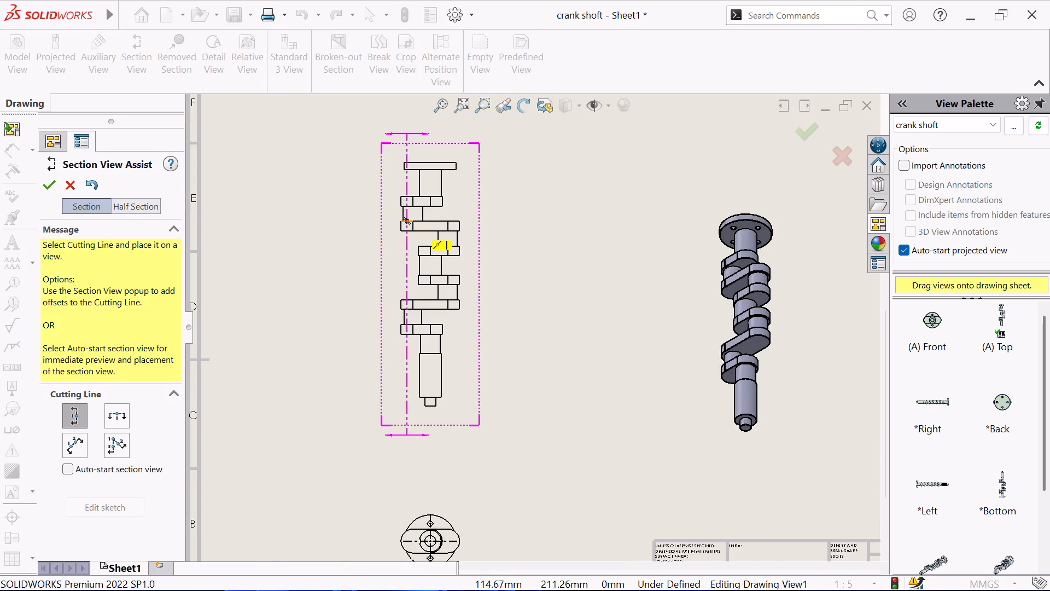
click(113, 419)
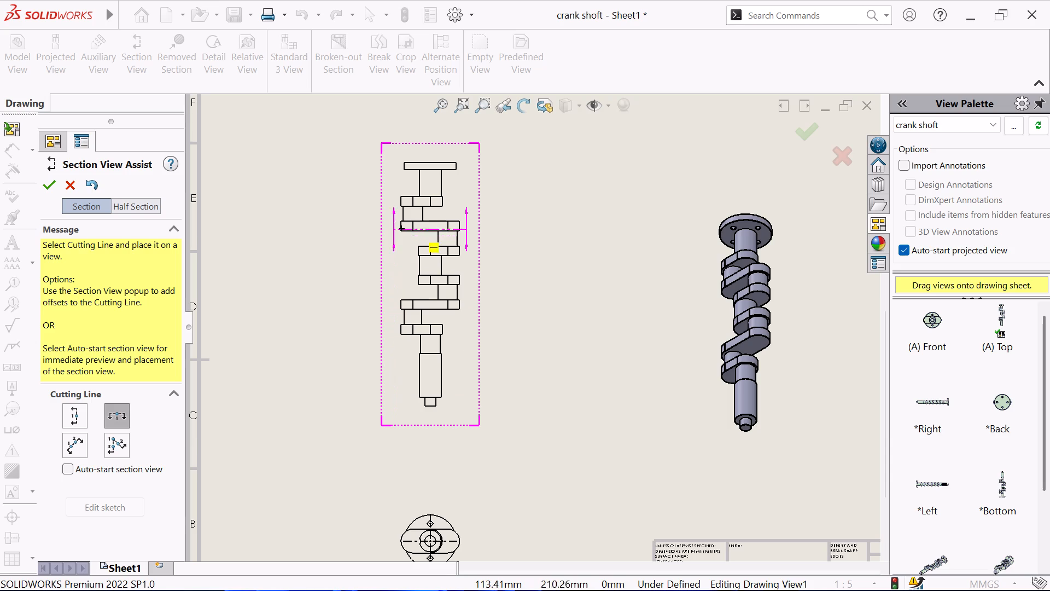
click(403, 228)
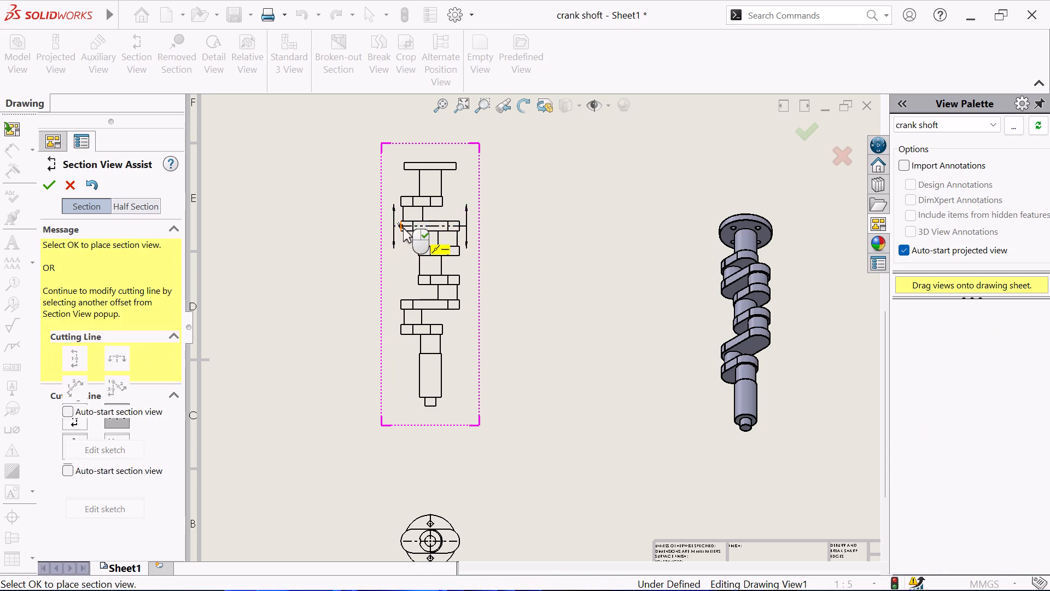
click(515, 213)
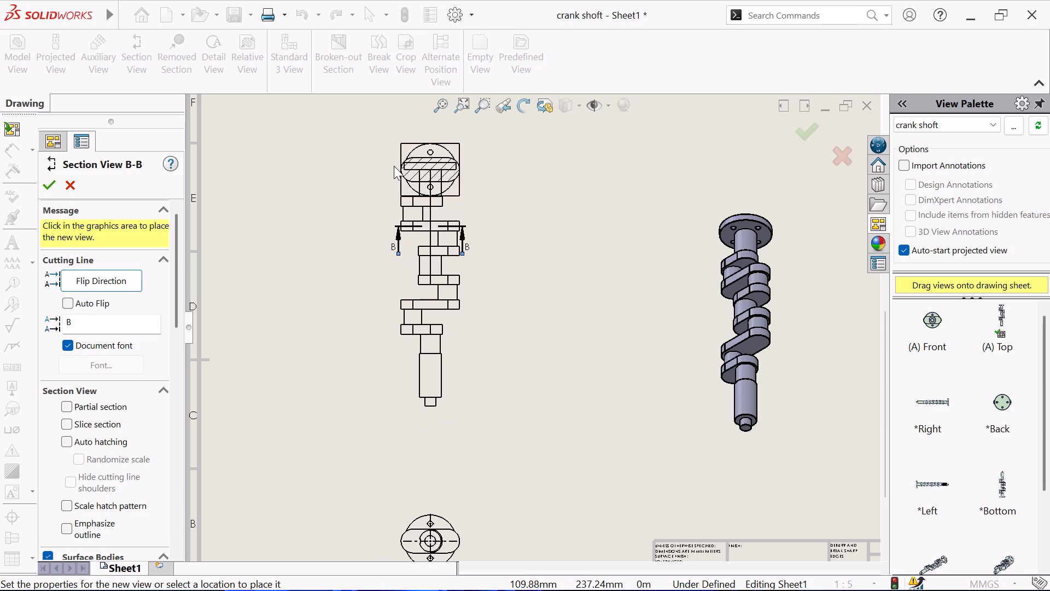
scroll(394, 154, up, 1)
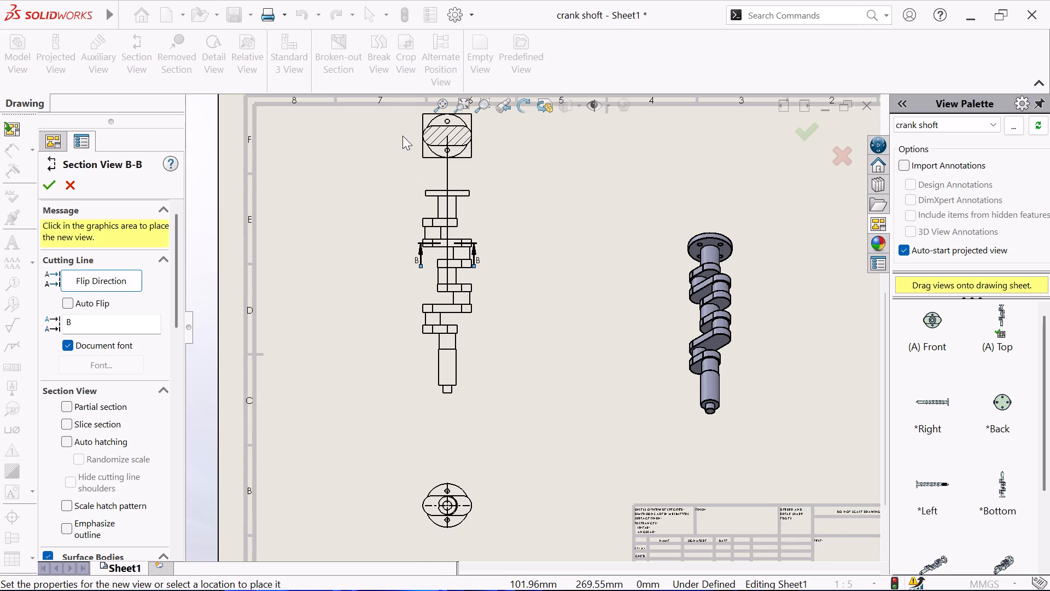
click(403, 146)
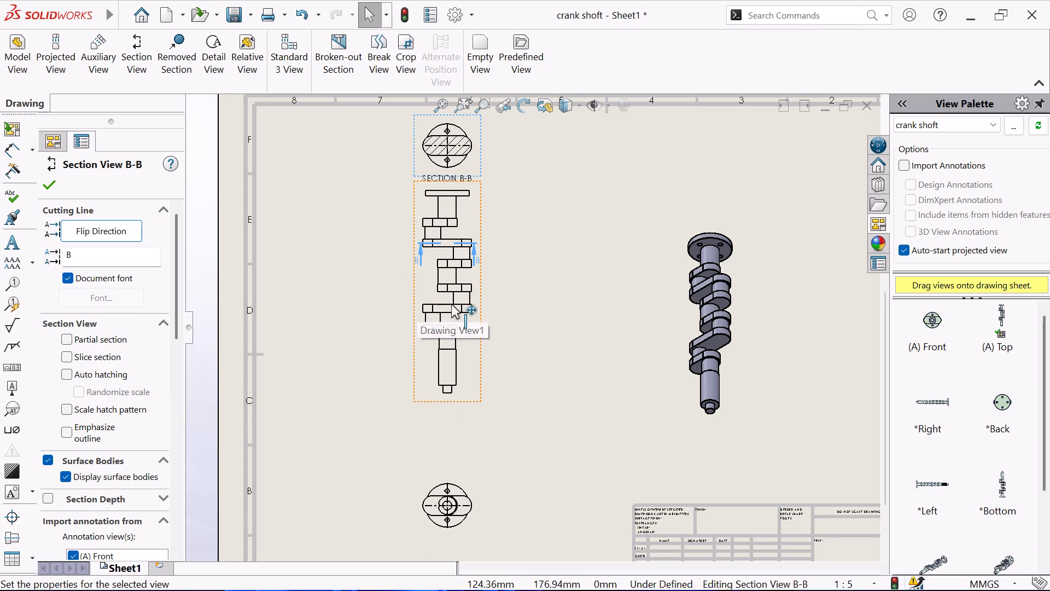
scroll(507, 310, down, 1)
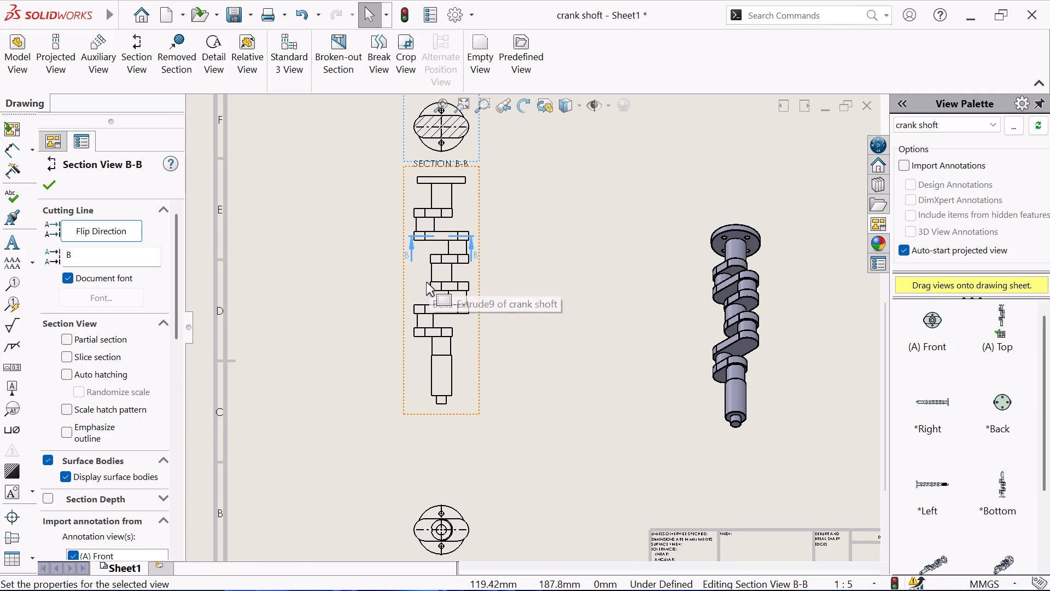
click(43, 185)
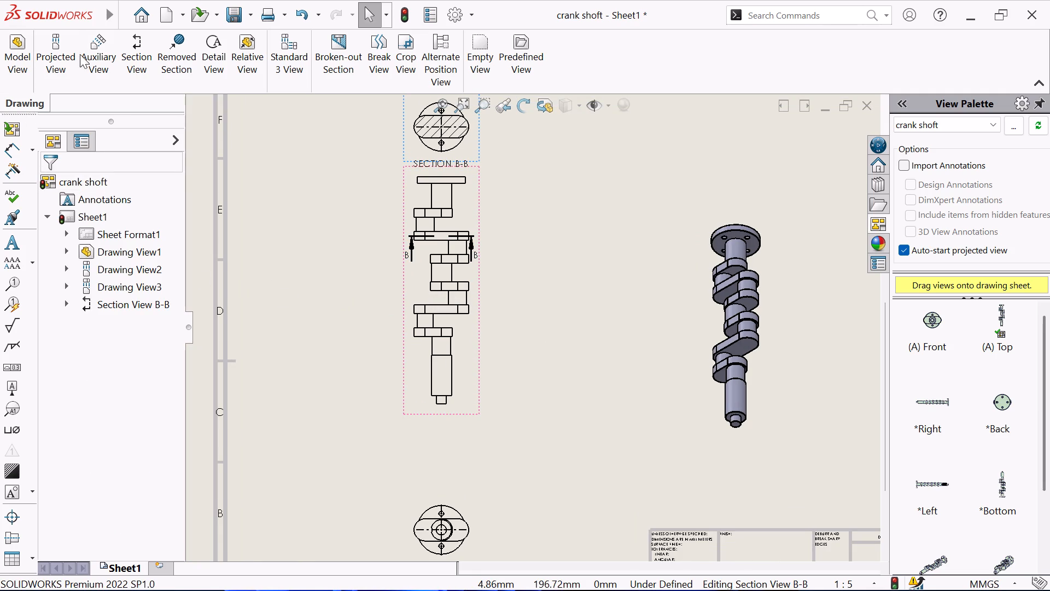
Create a section view cut horizontally through the fourth crank web from the flange, placed between the top and front views.
click(144, 45)
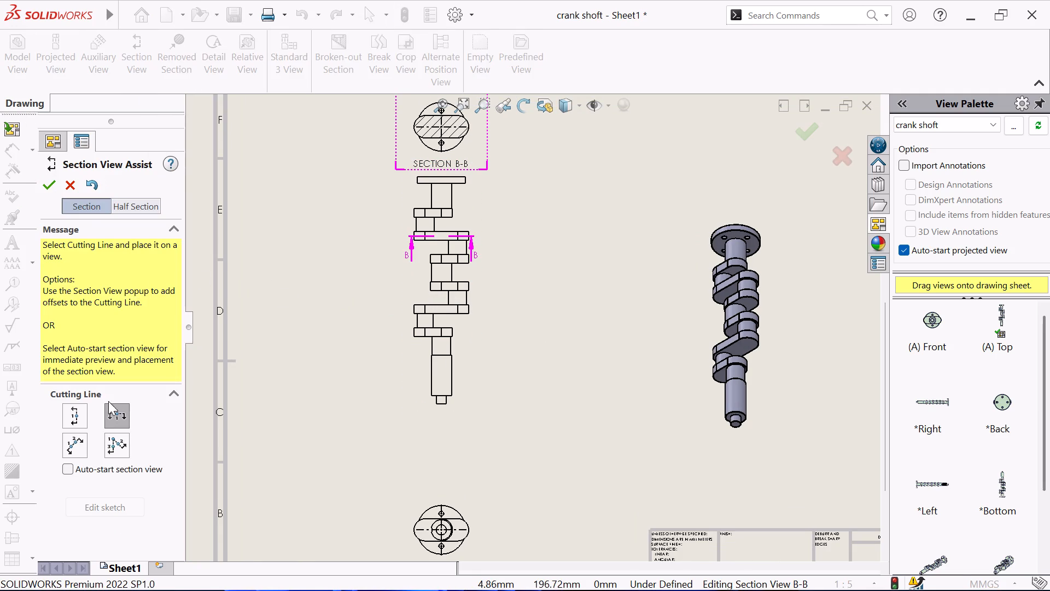
click(431, 288)
click(547, 273)
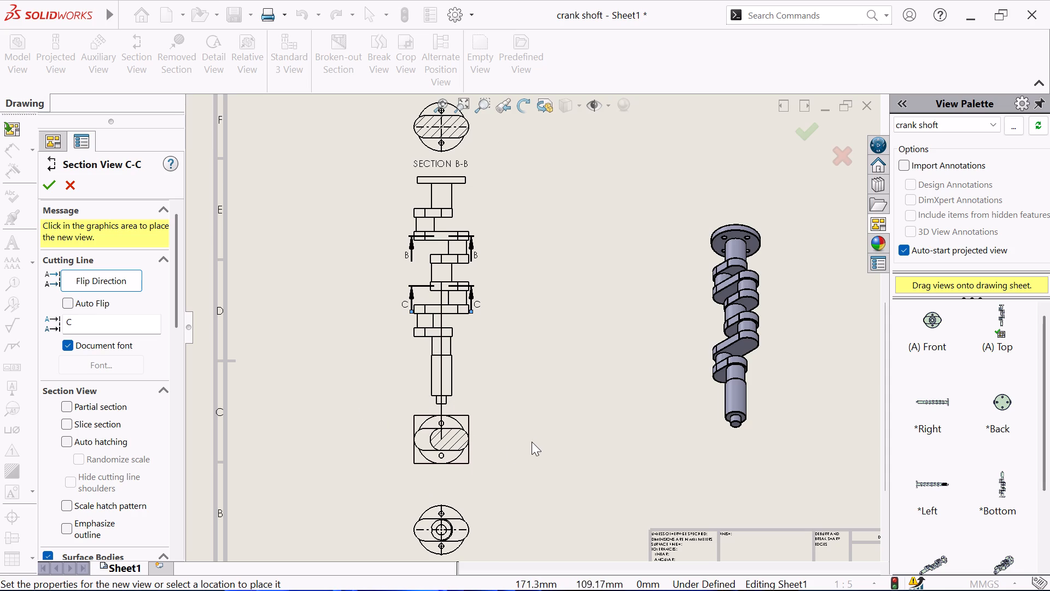
click(536, 464)
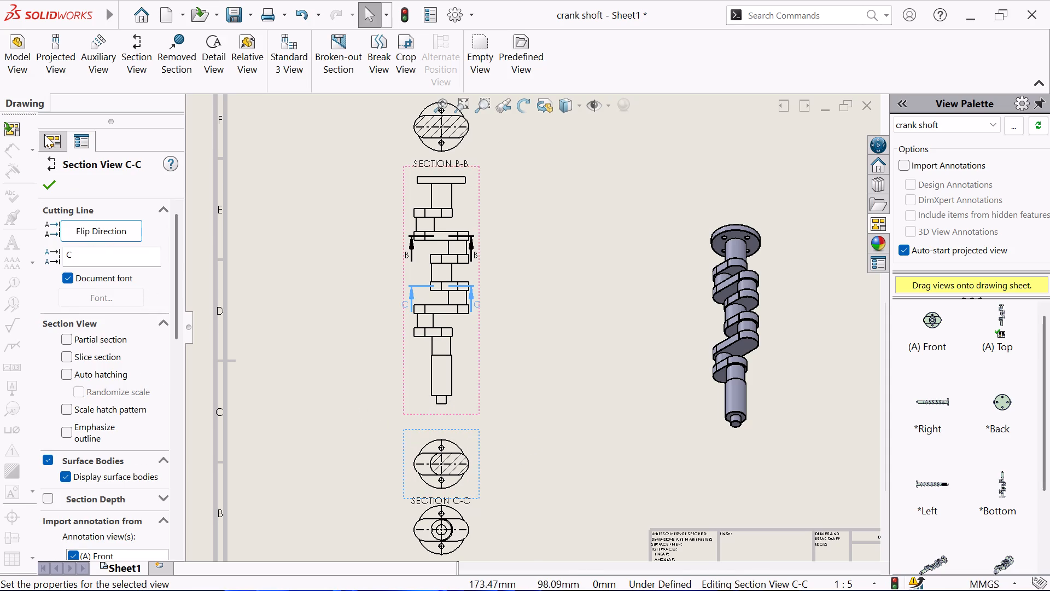
click(46, 181)
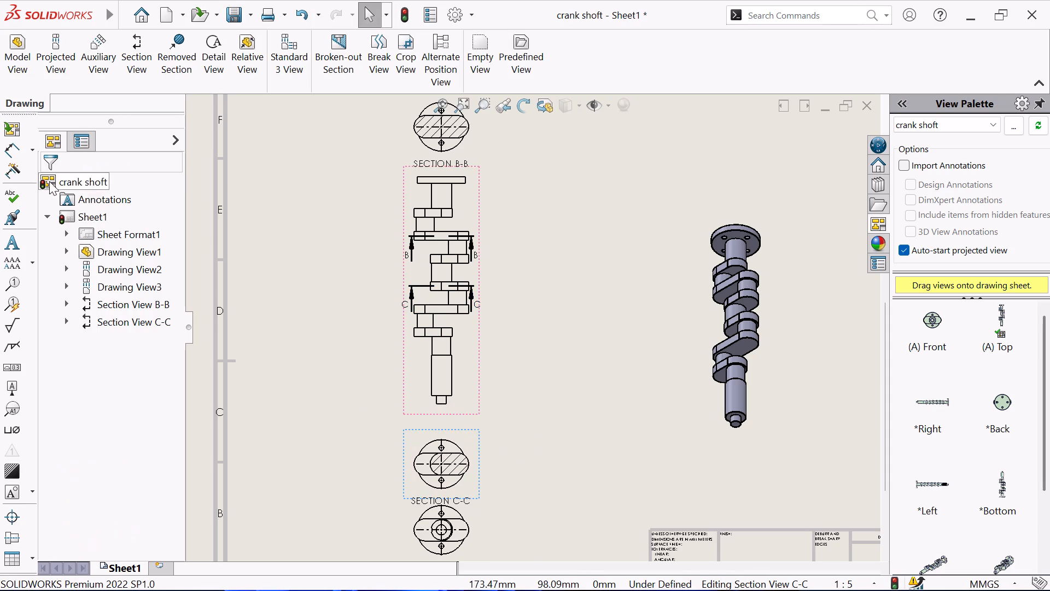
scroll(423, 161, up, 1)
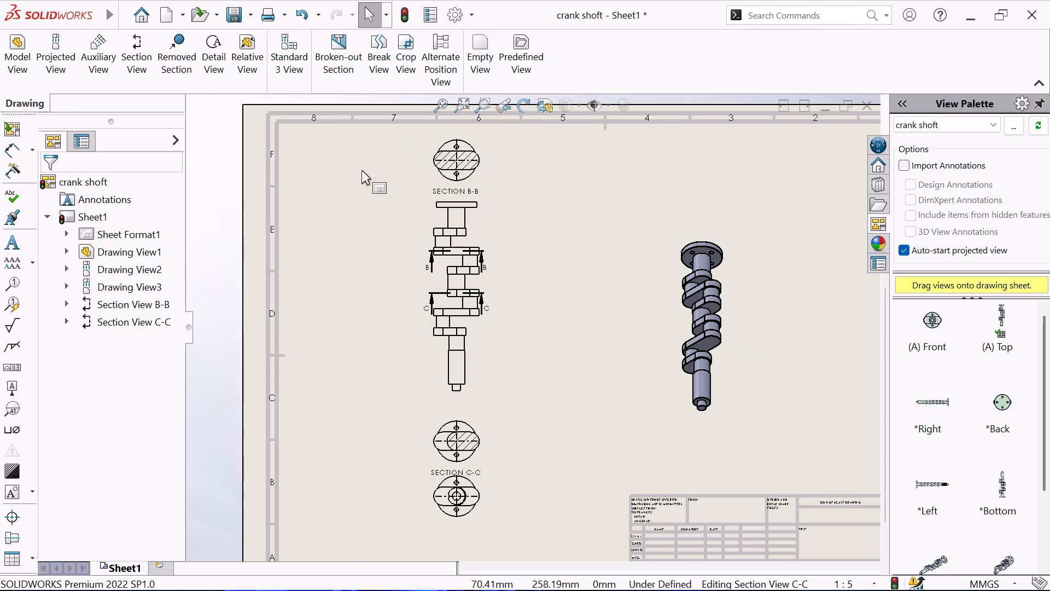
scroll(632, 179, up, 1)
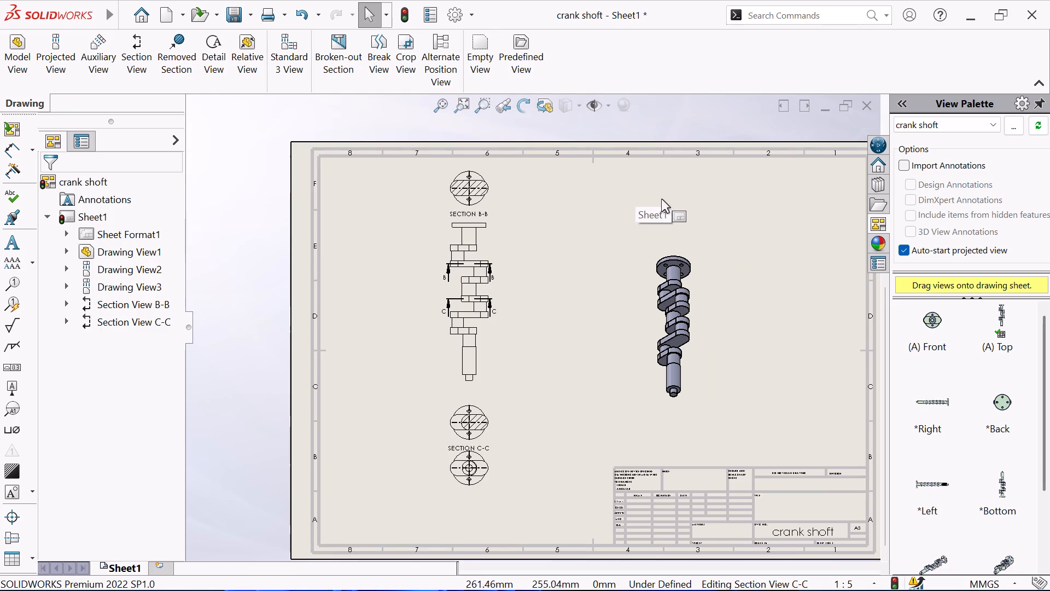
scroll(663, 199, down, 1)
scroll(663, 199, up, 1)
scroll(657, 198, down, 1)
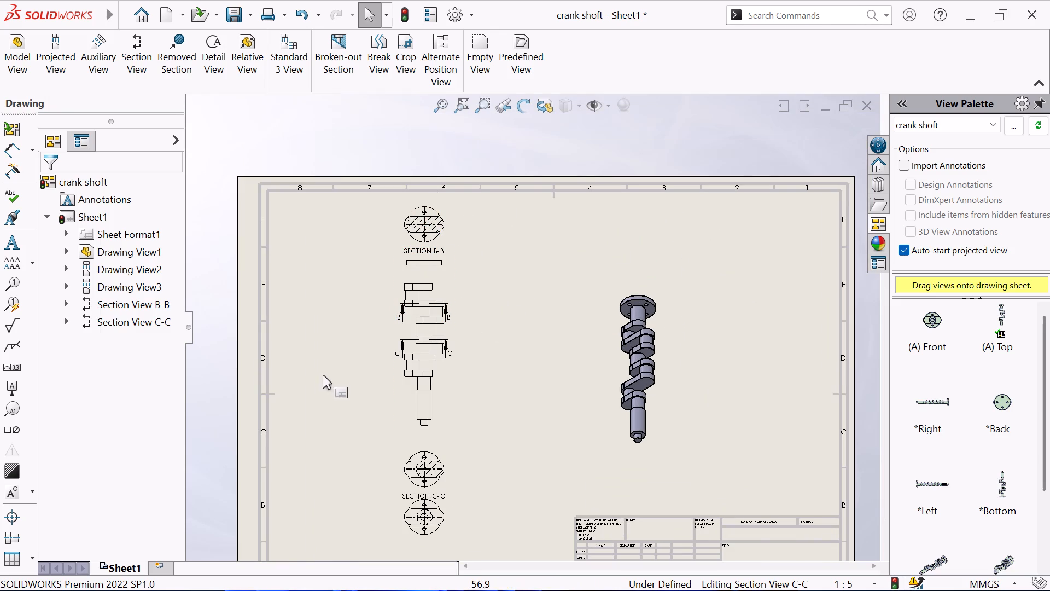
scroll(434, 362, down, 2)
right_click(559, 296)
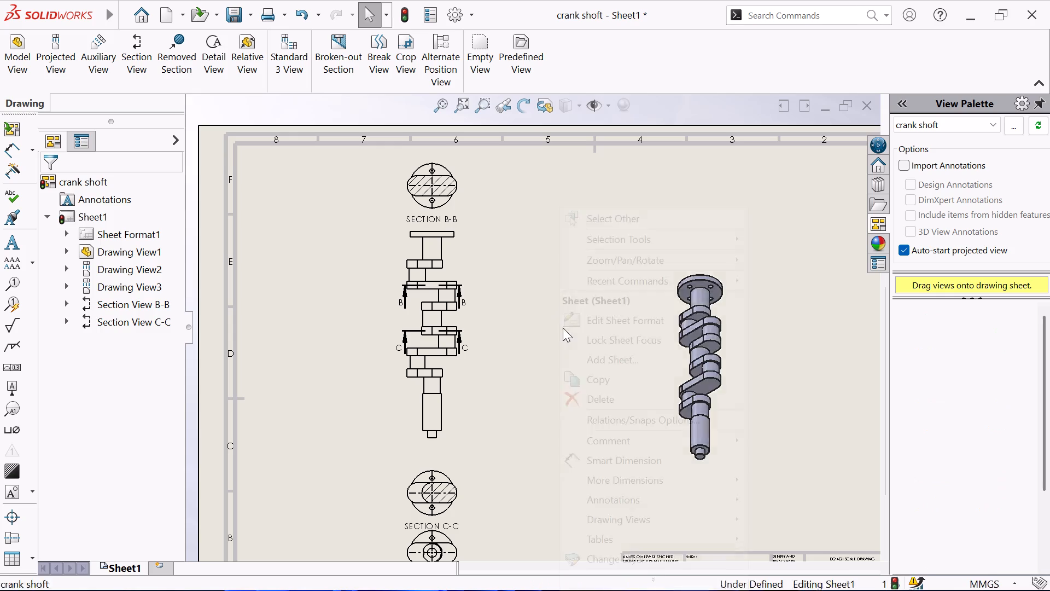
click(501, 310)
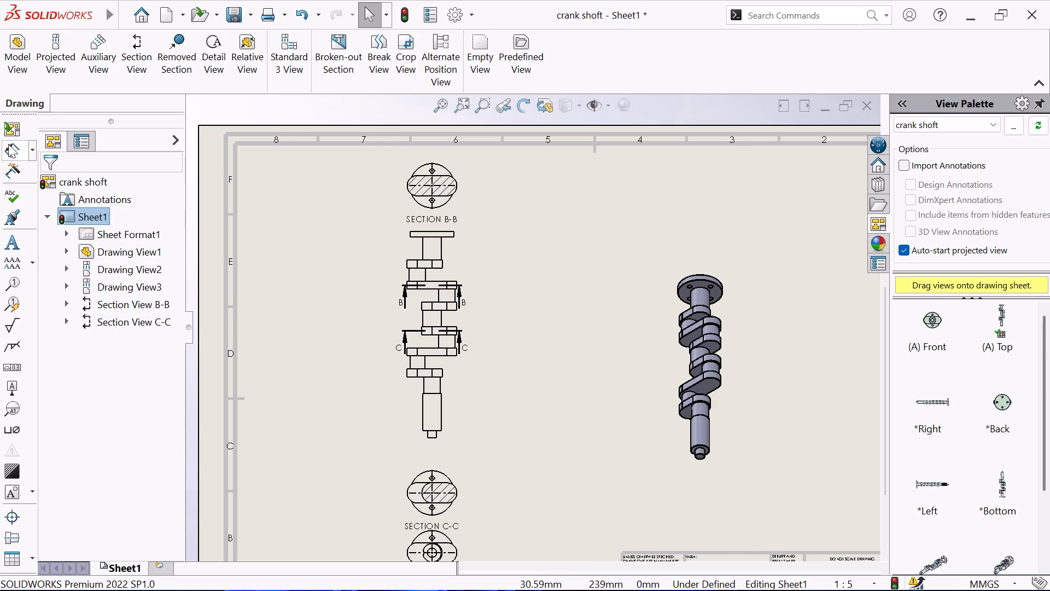
Dimension the journal length between the flange's inner face and the first crank web, placing it on the top view's left side.
click(8, 146)
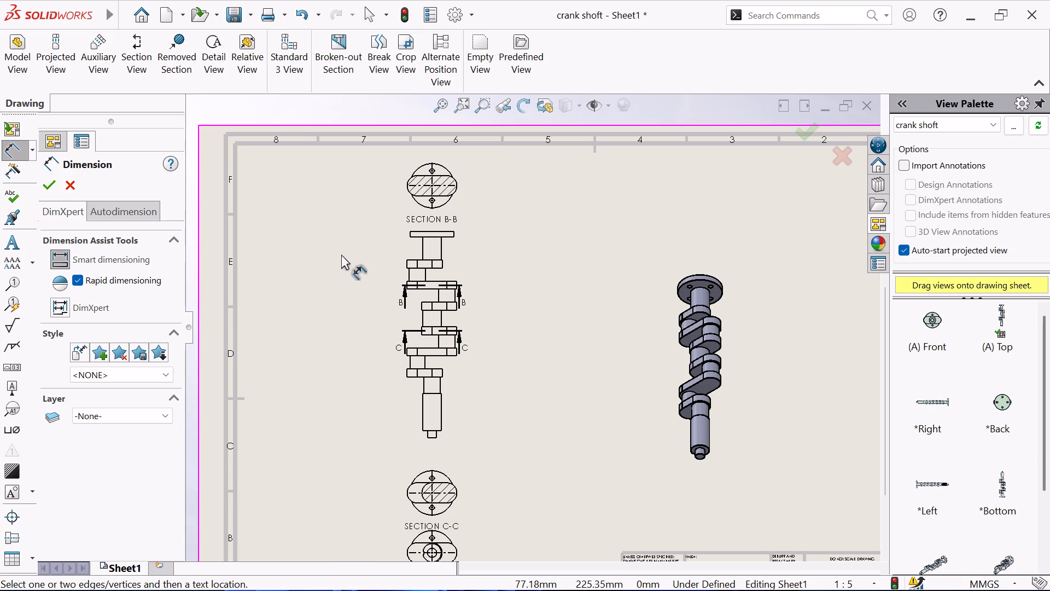
scroll(464, 296, down, 3)
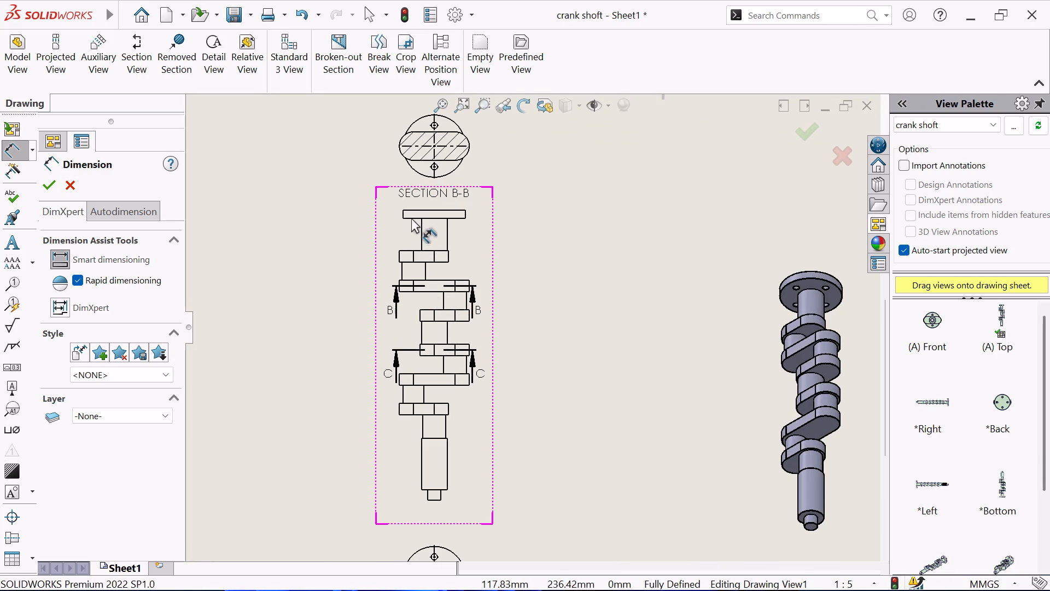
scroll(446, 245, down, 3)
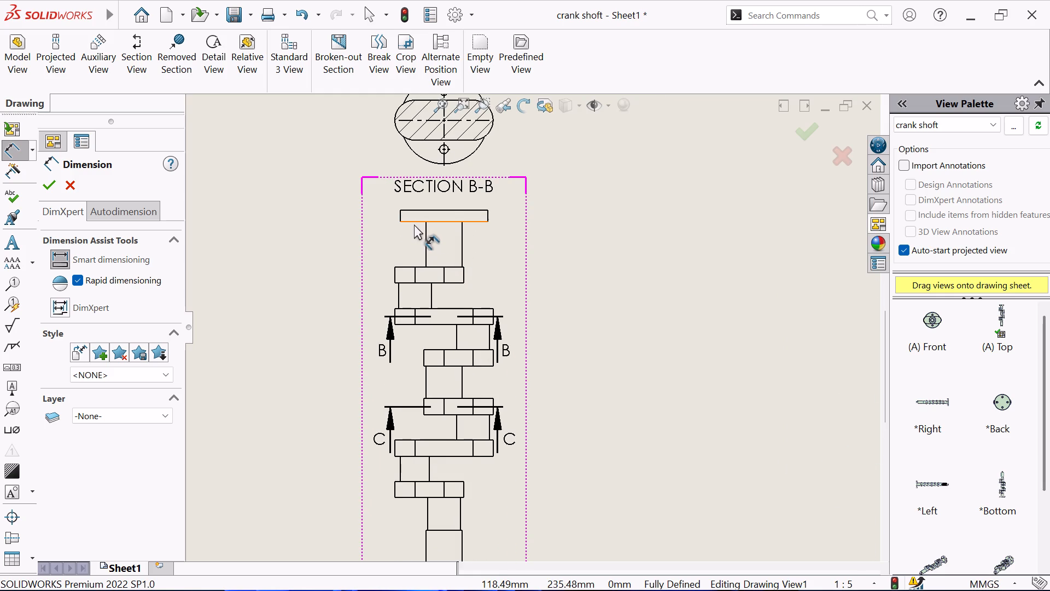
click(416, 222)
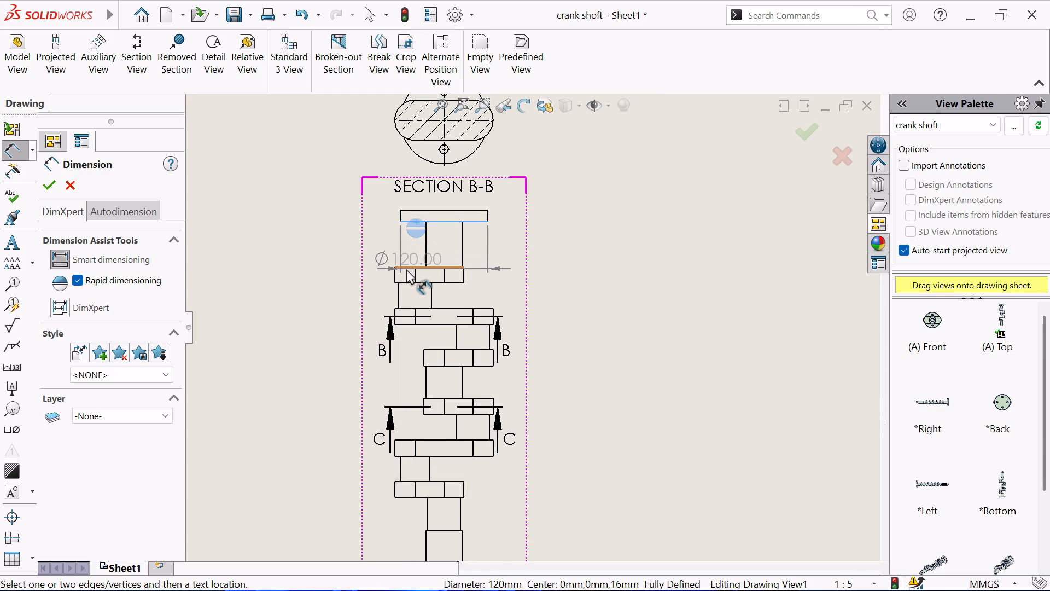
click(407, 268)
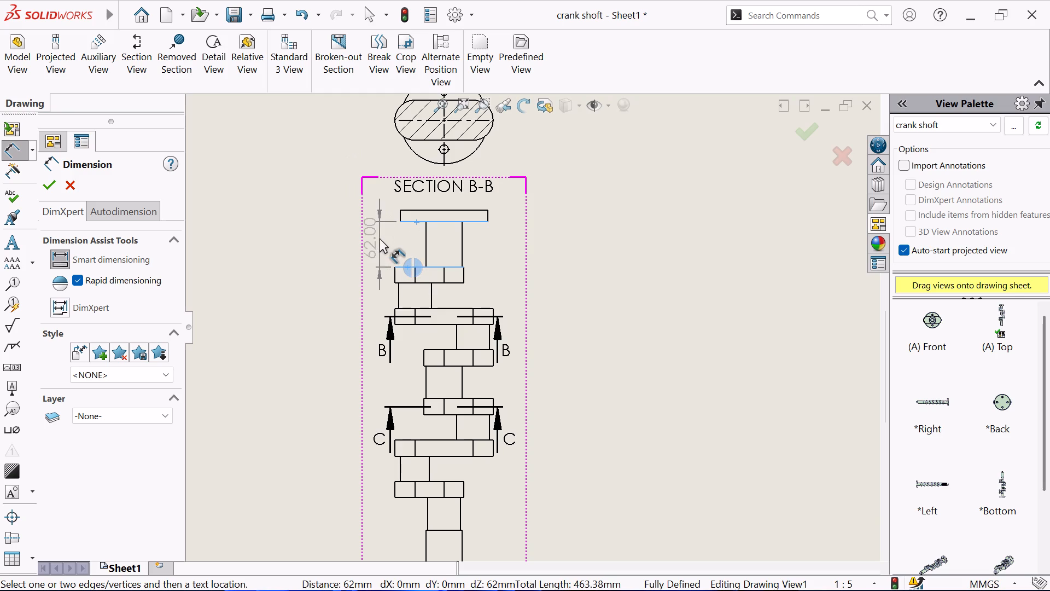
click(380, 238)
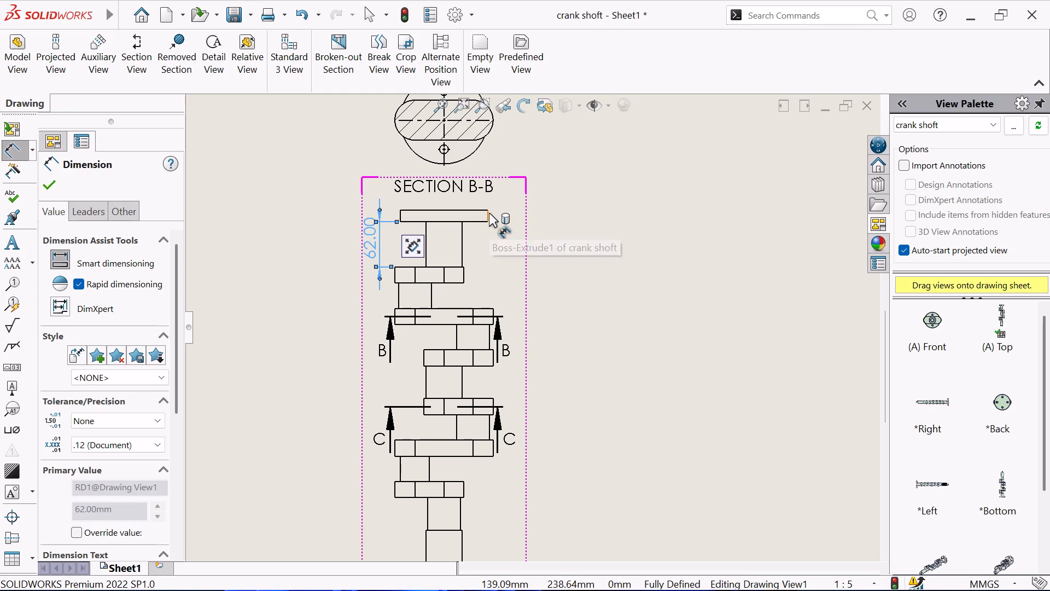
Dimension the thicknesses of the flange and the first crank web, placing both on the top view's right side.
click(489, 213)
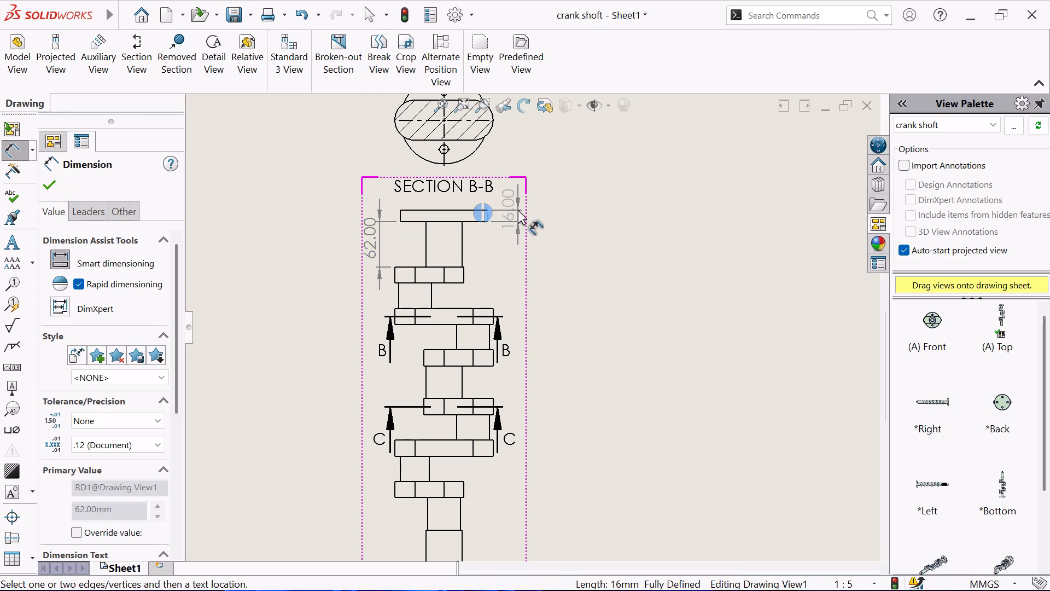
click(518, 210)
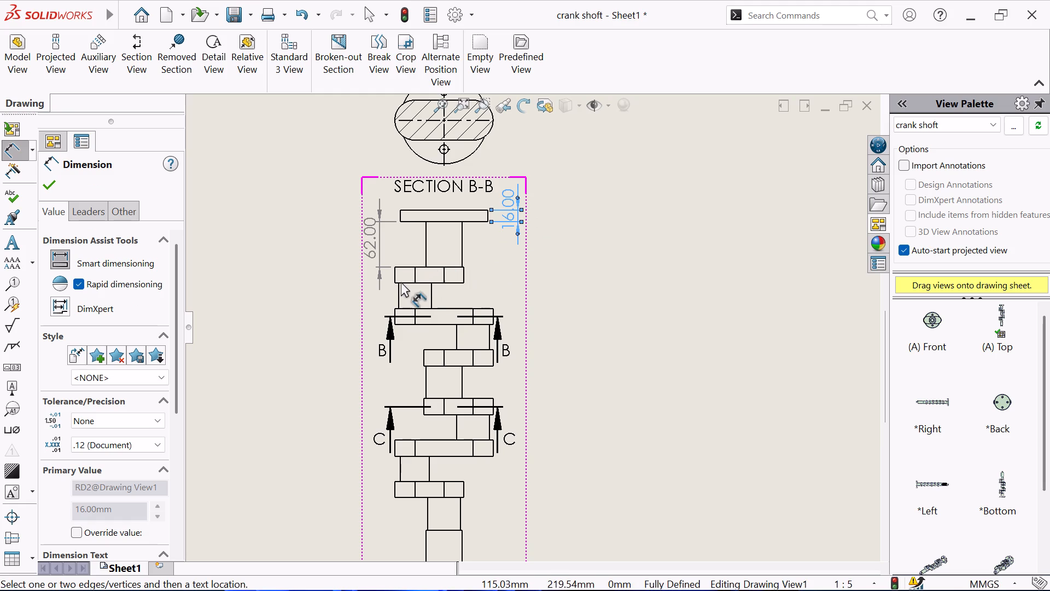
click(464, 273)
click(505, 266)
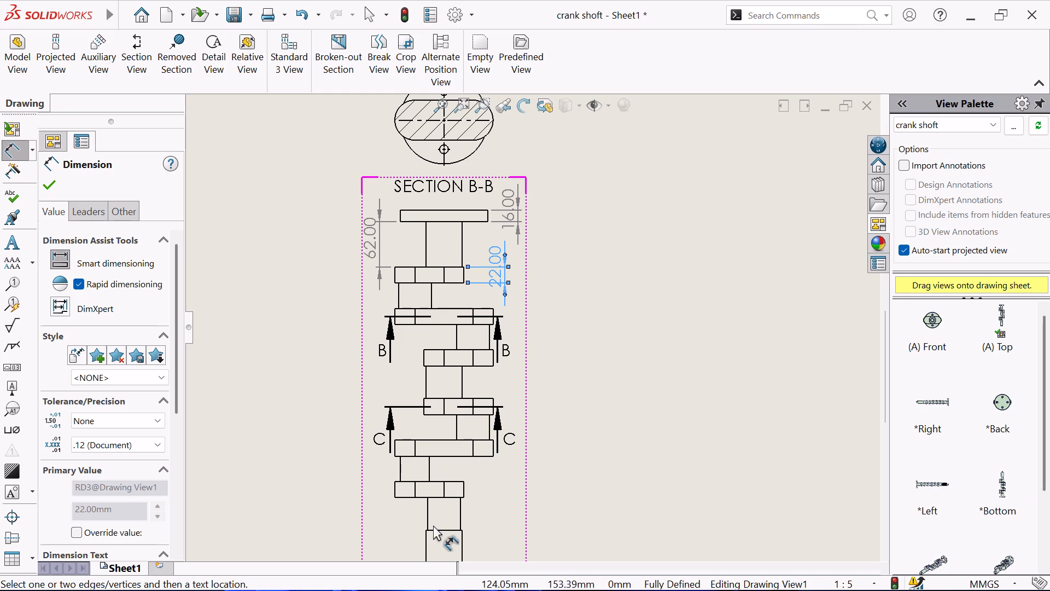
Dimension the middle journal between the third and fourth crank webs, with its length on the left and its diameter on the right.
click(424, 380)
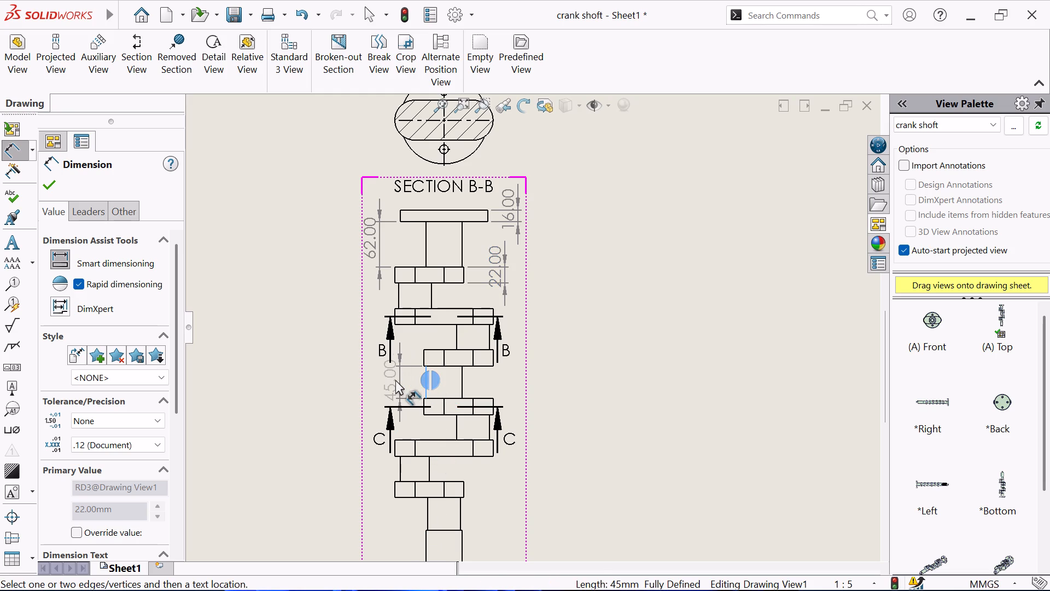
click(395, 380)
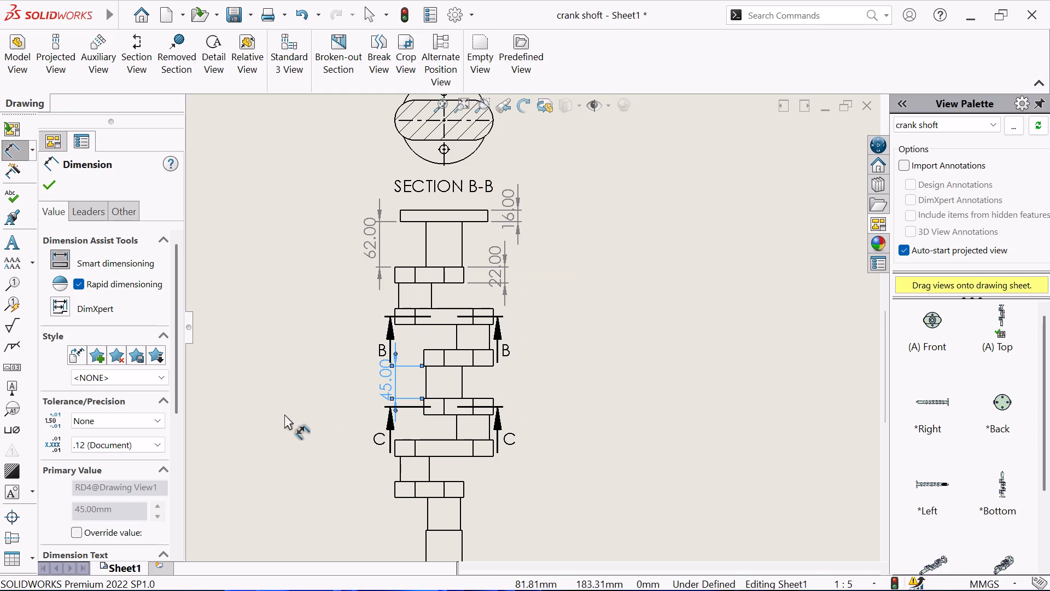
click(424, 377)
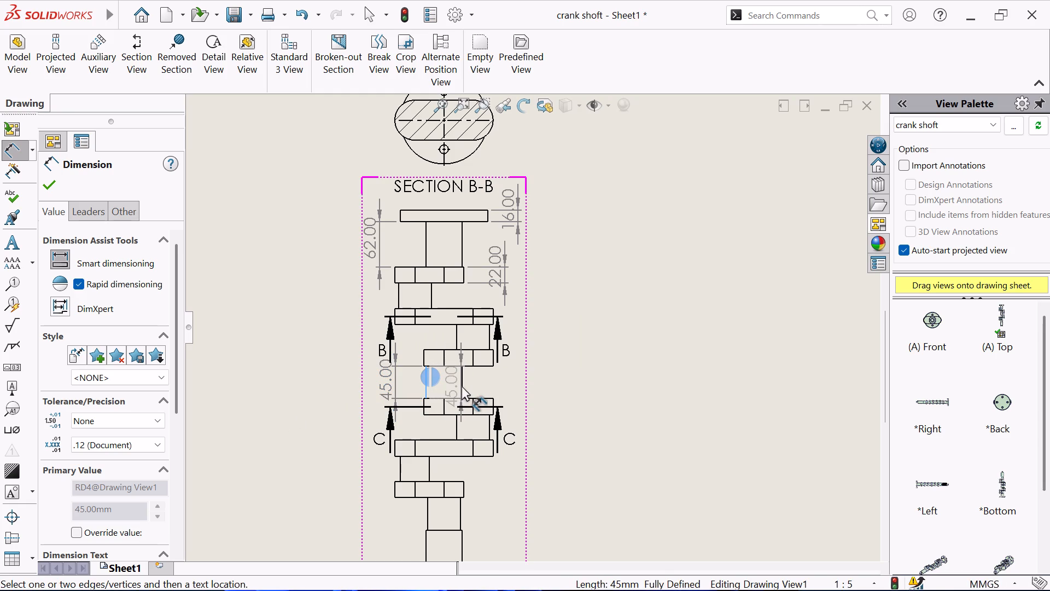
click(464, 381)
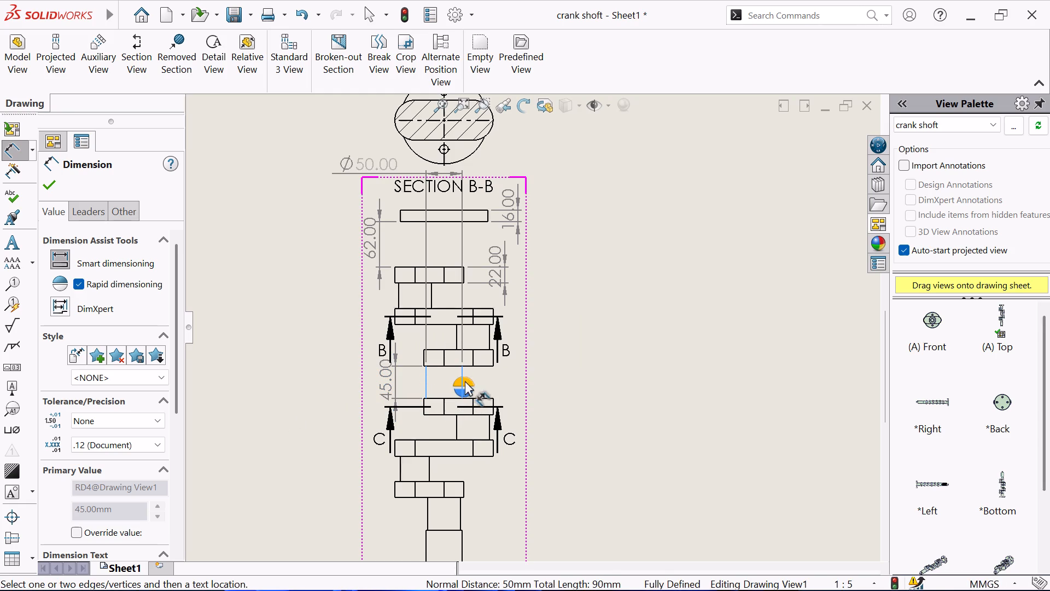
click(509, 387)
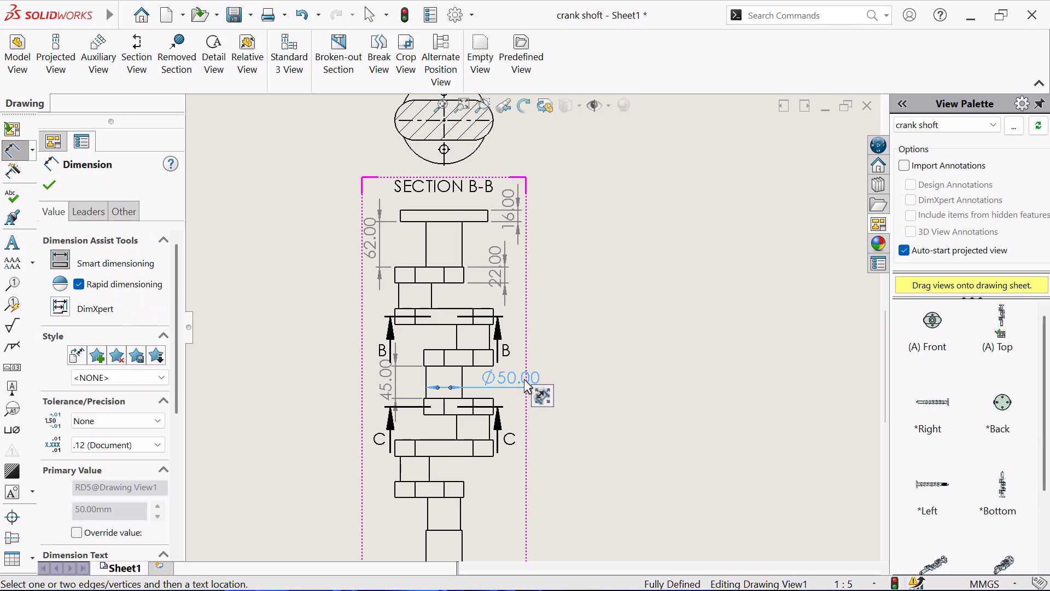
Dimension the diameter of the crankpin between the fourth and fifth crank webs, placing it outside the top view's right side.
click(491, 429)
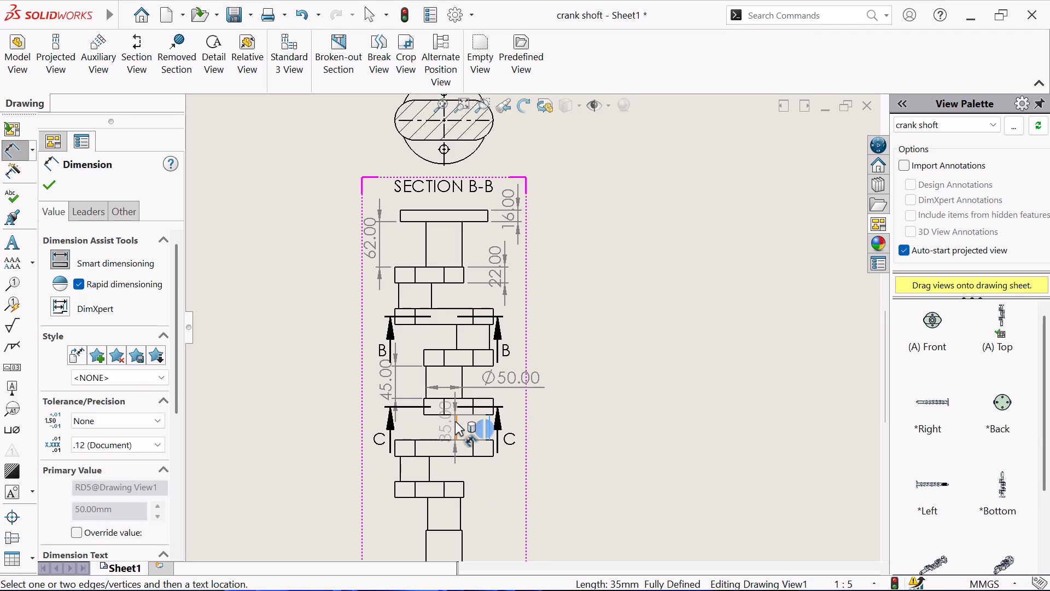
click(456, 424)
click(568, 422)
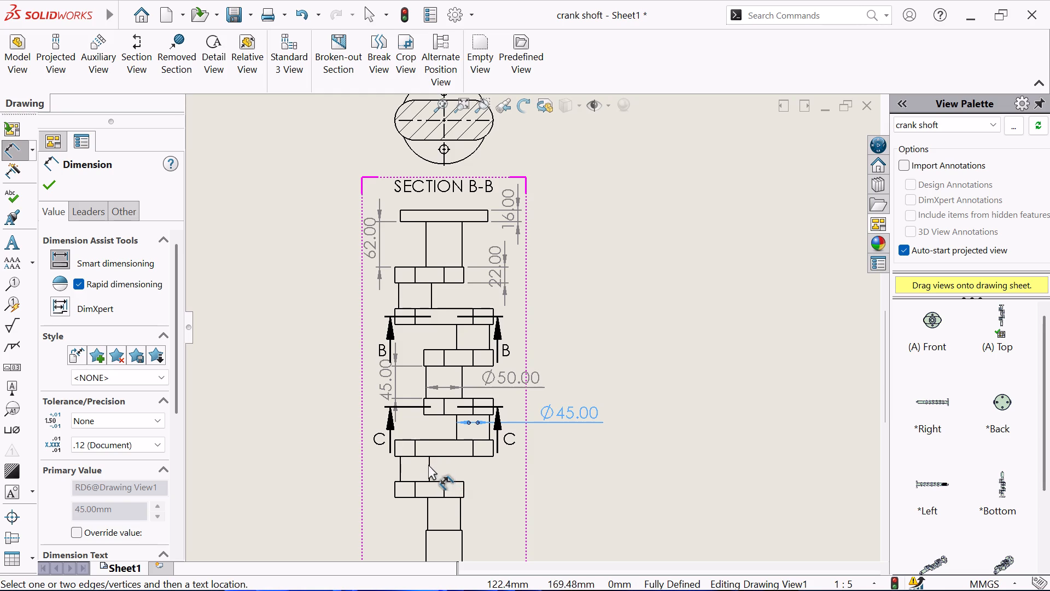
Dimension the diameter of the crankpin between the fifth and sixth crank webs in the top view.
click(430, 461)
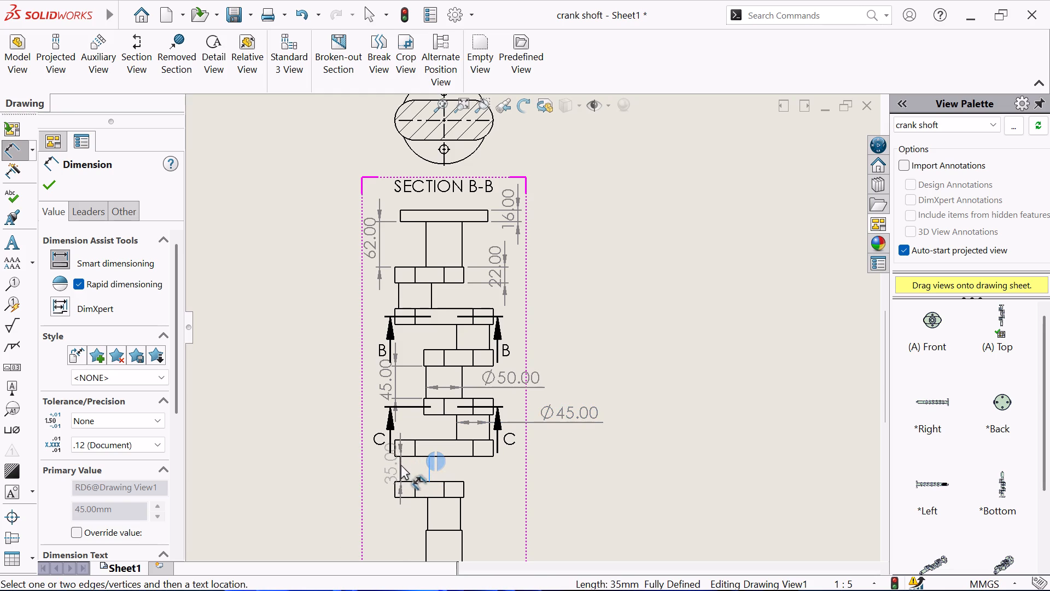
click(400, 462)
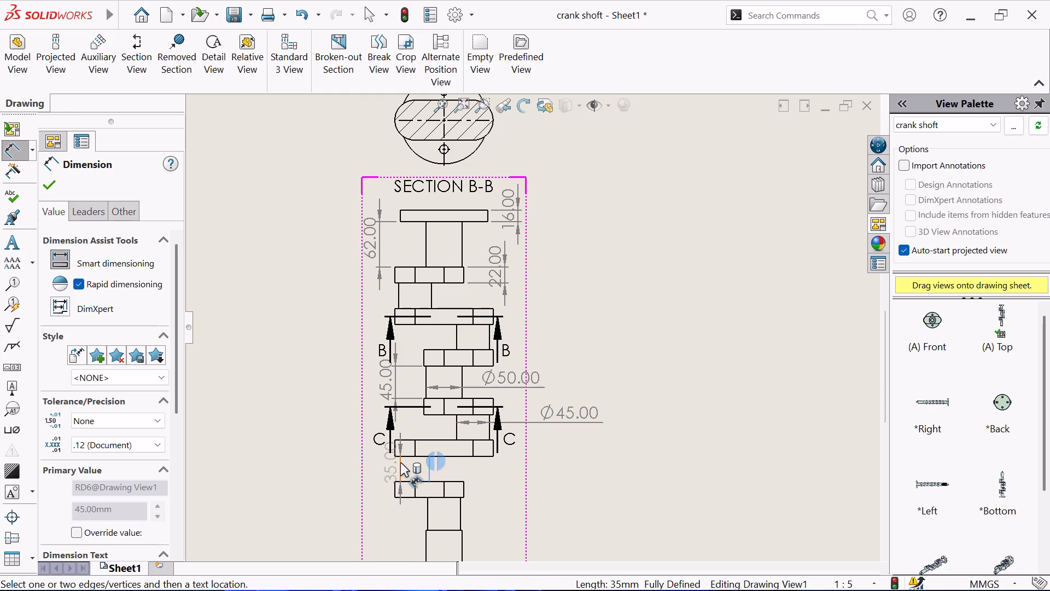
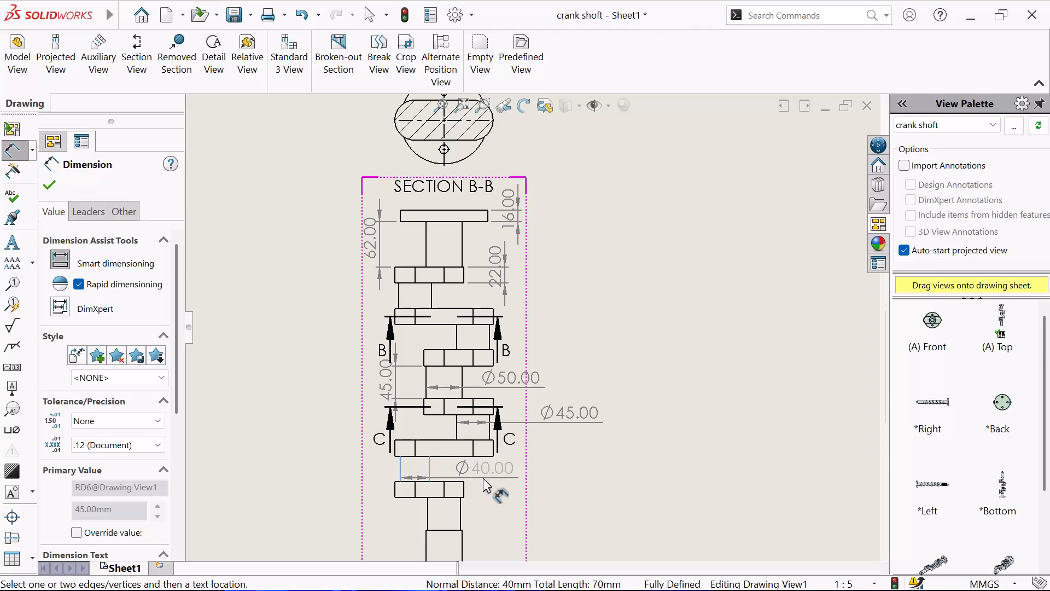
Place the crankpin diameter between the fifth and sixth crank webs and dimension the diameter of the journal just below the sixth web.
click(483, 478)
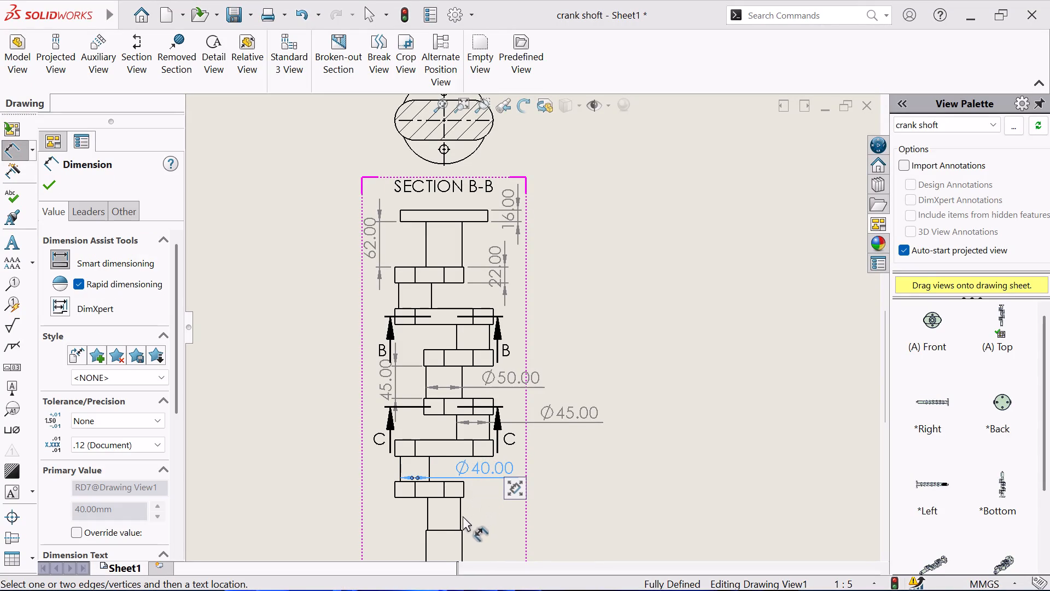
scroll(460, 531, up, 1)
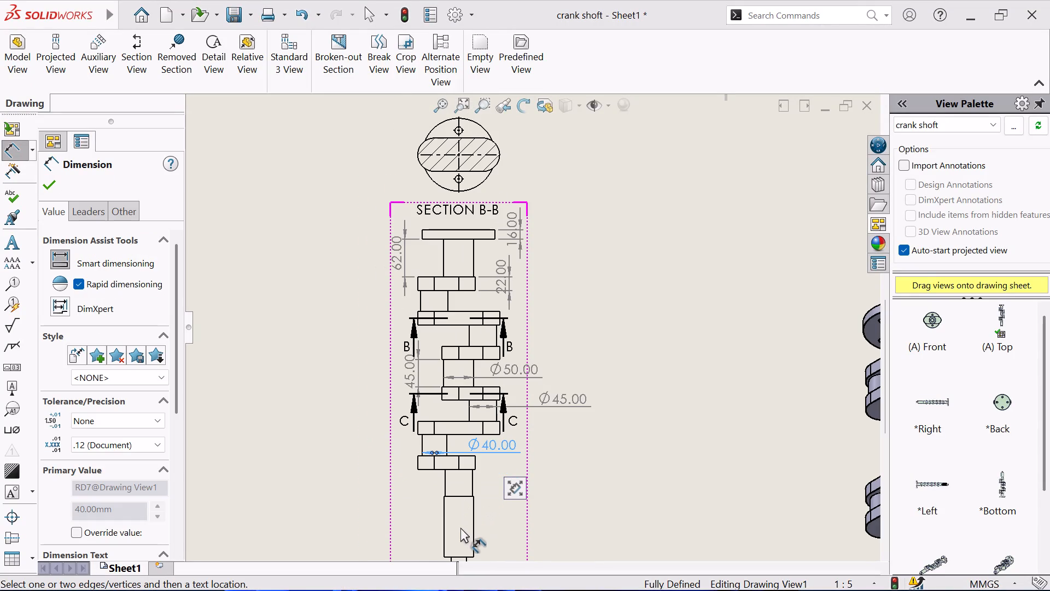
click(445, 483)
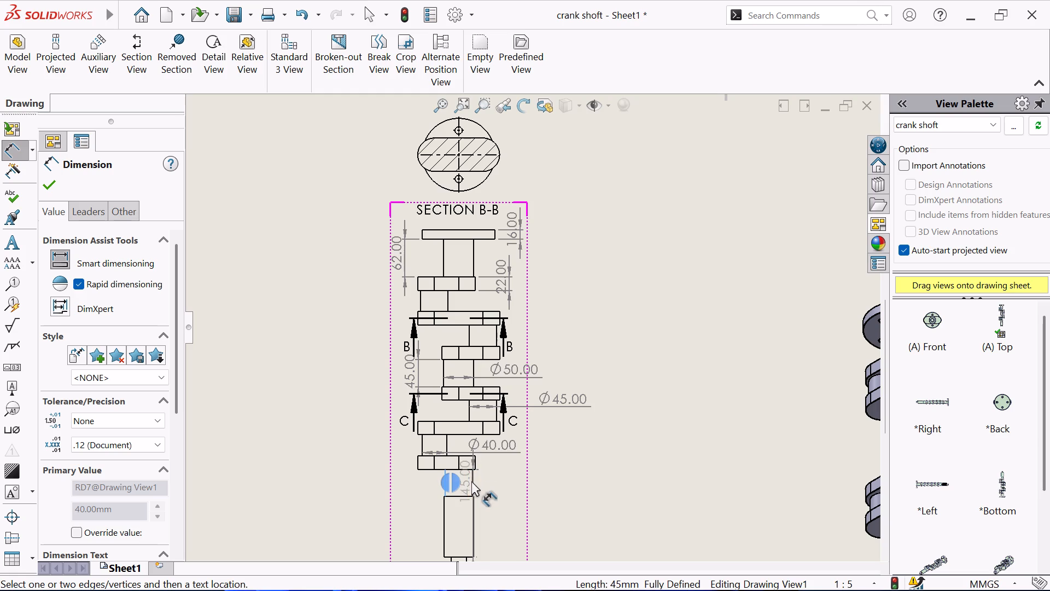
click(474, 484)
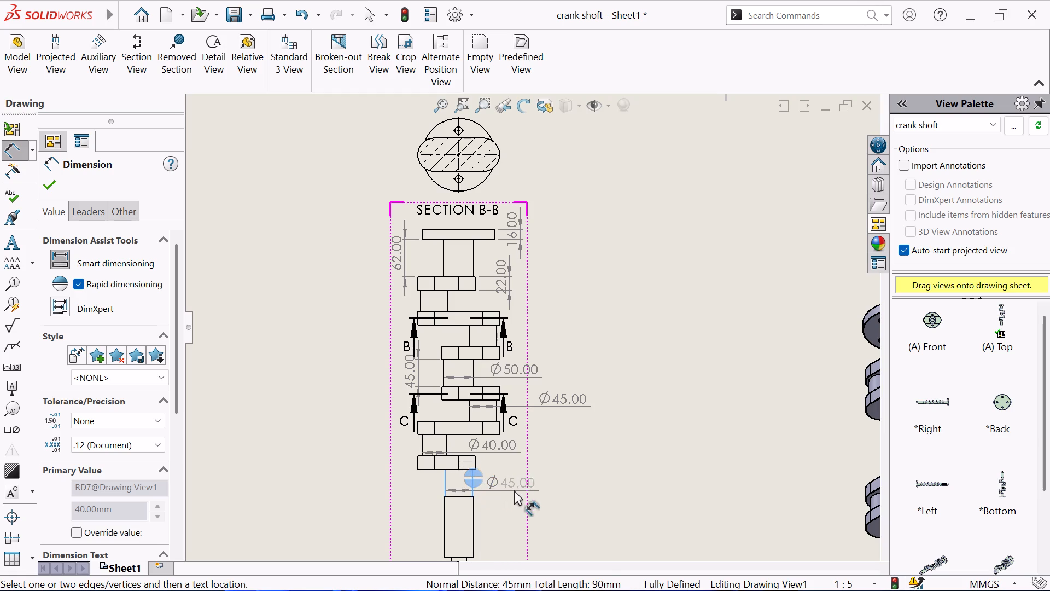
click(522, 491)
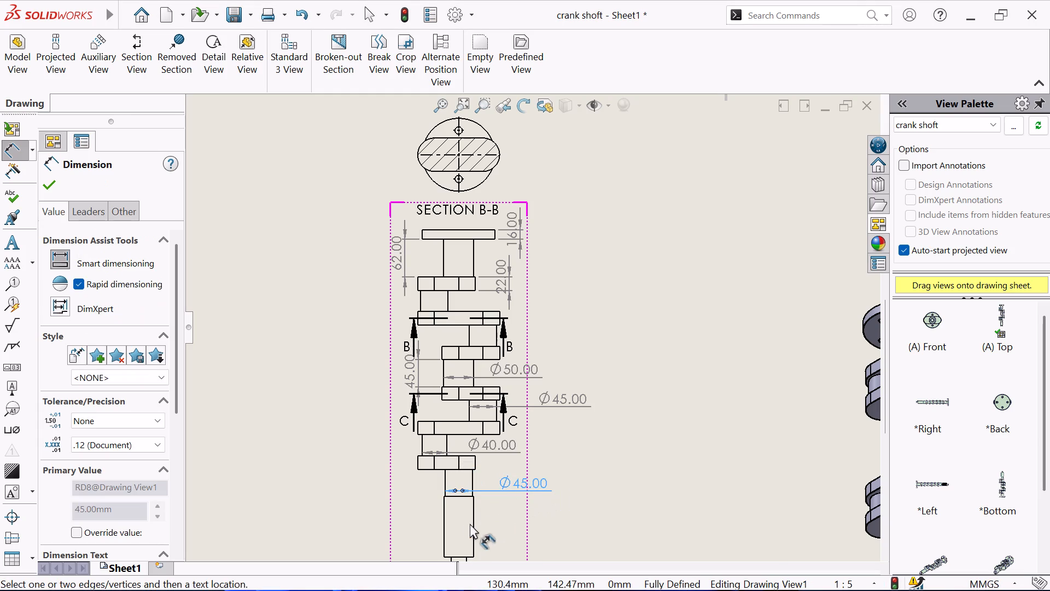
Dimension the long end shaft section in the top view, with its length on the right and its width below the shaft.
scroll(447, 523, up, 2)
scroll(492, 501, down, 1)
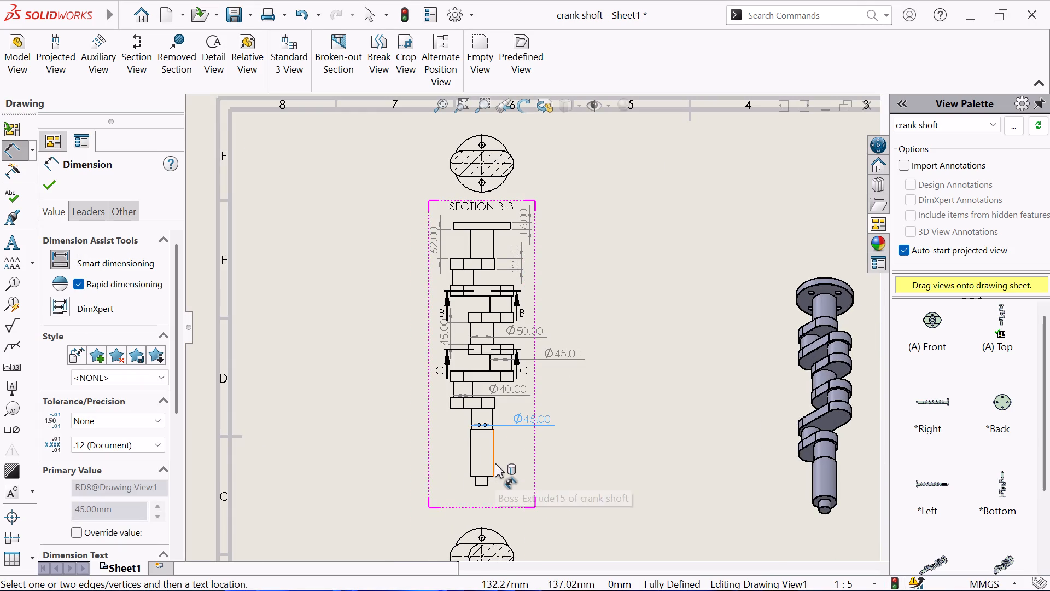
click(495, 463)
click(526, 452)
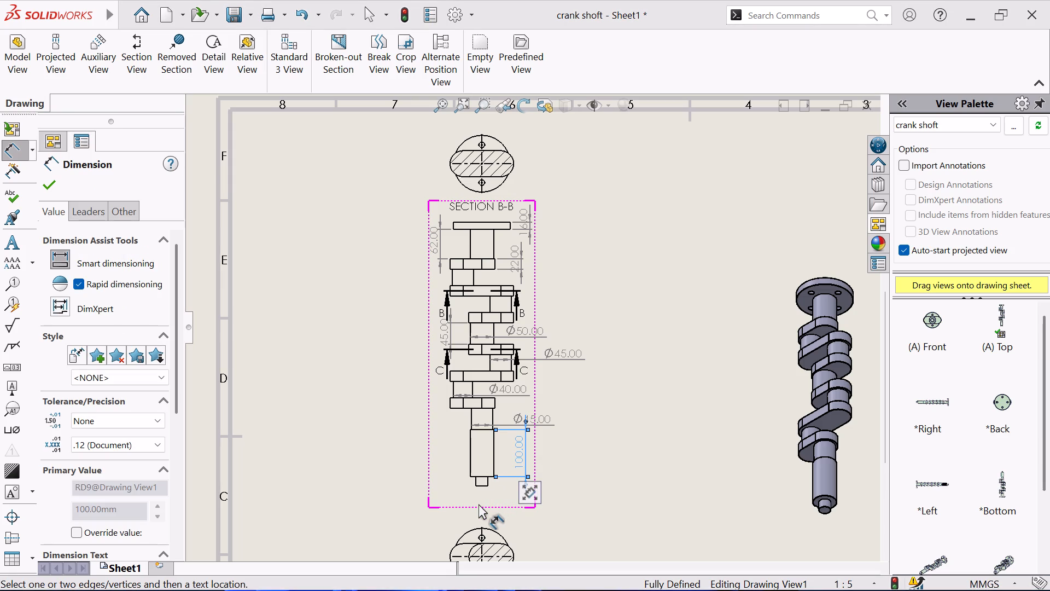
scroll(479, 504, down, 2)
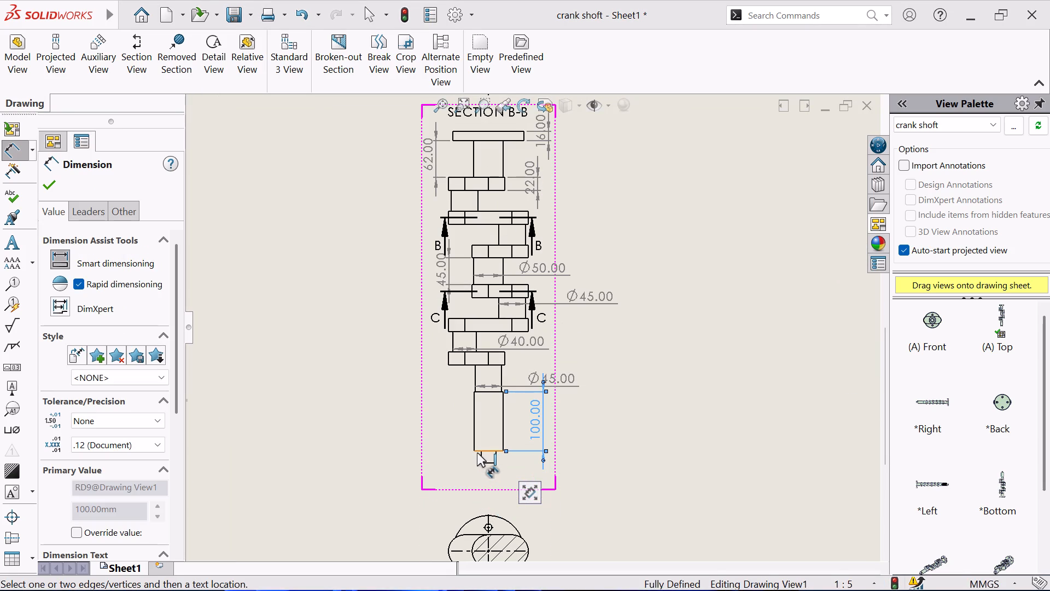
click(474, 421)
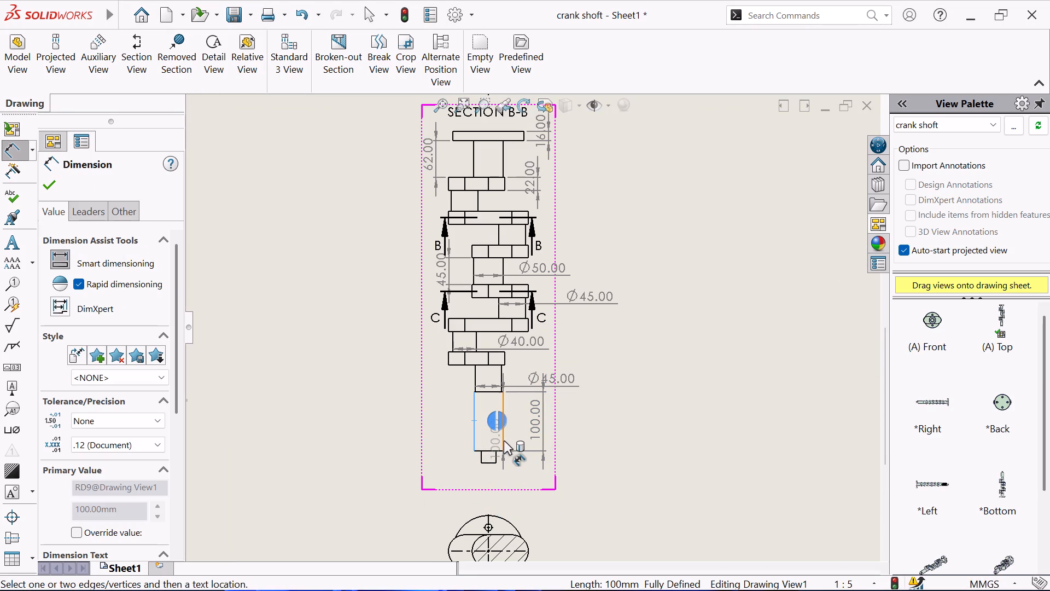
click(504, 441)
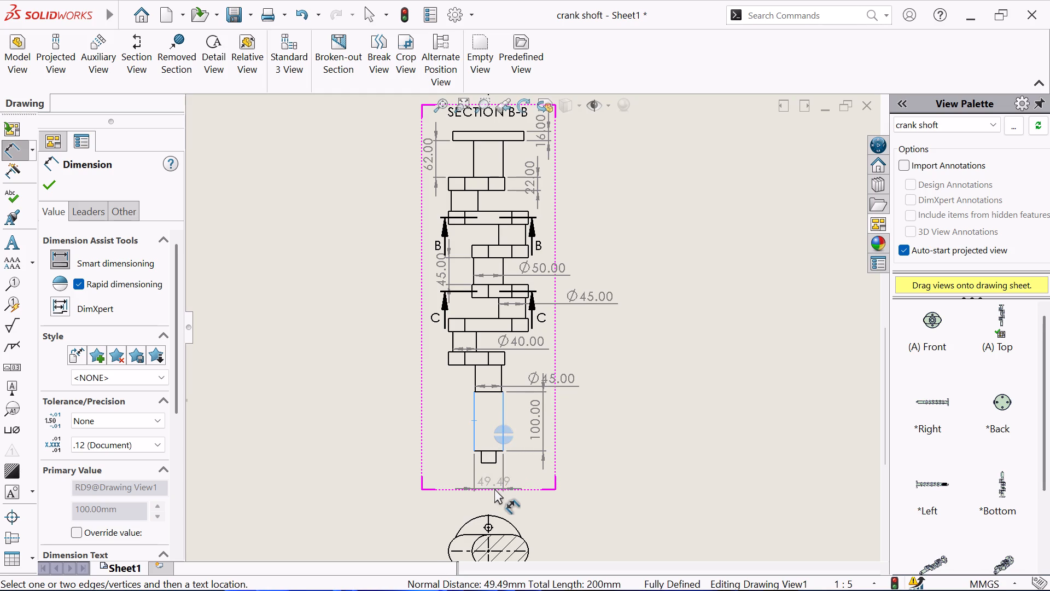
click(493, 489)
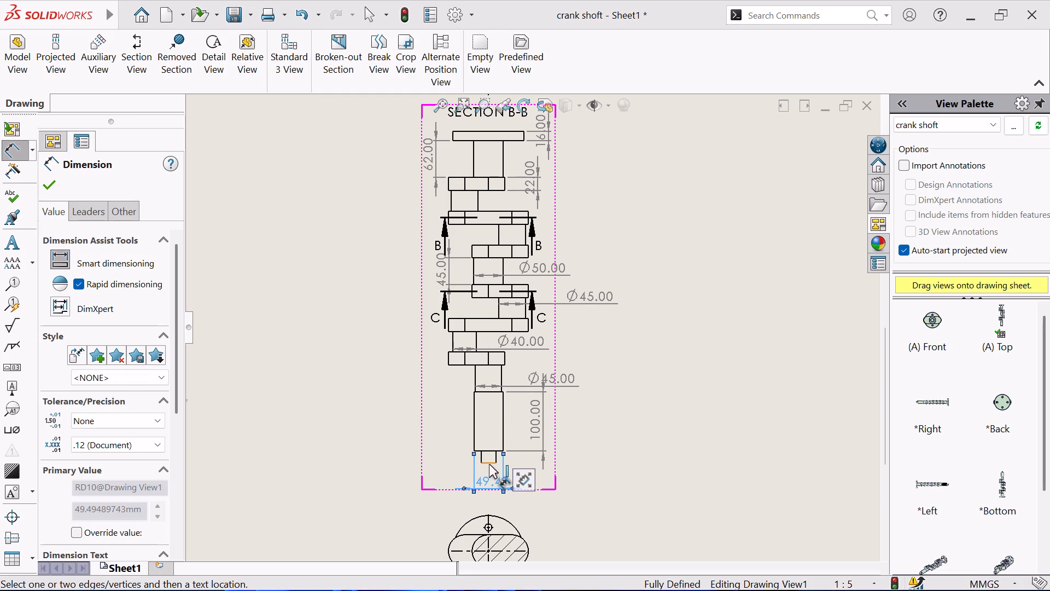
Dimension the end stub's diameter below the shaft and the distance from the sixth crank web to the shaft end on the left.
click(489, 464)
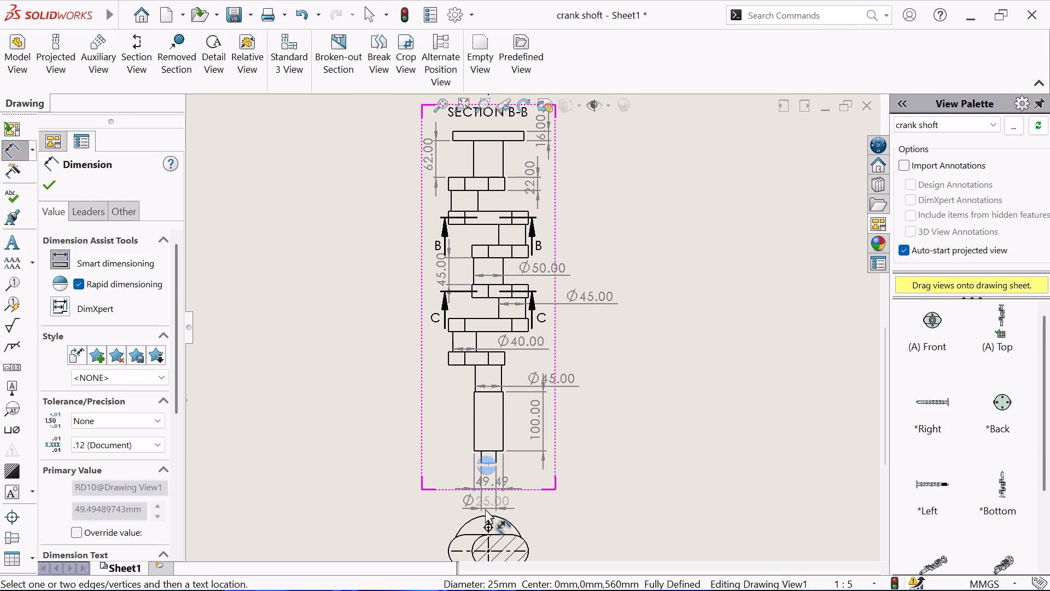
click(485, 511)
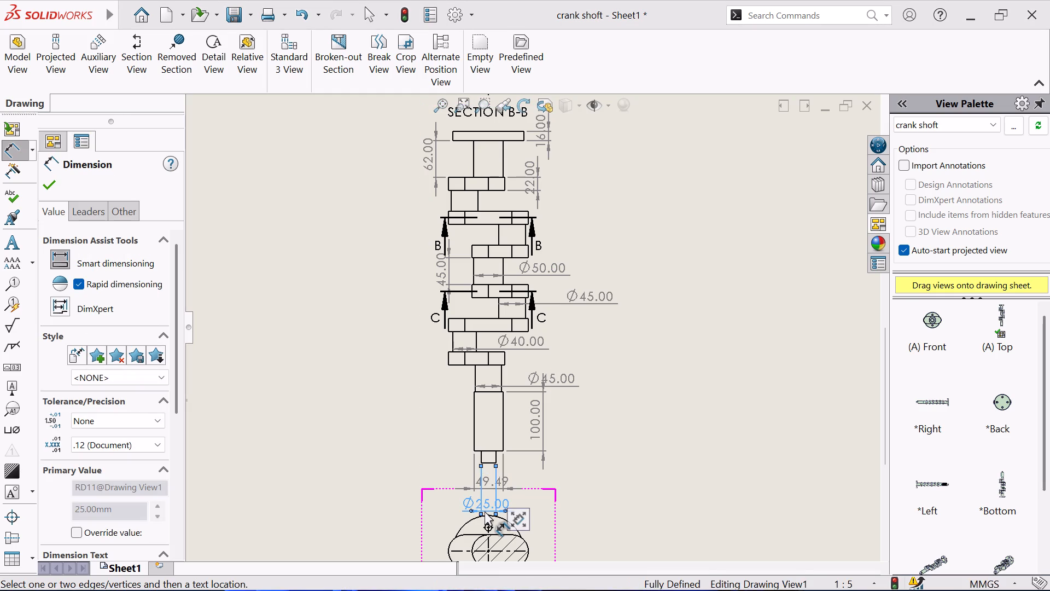
click(466, 367)
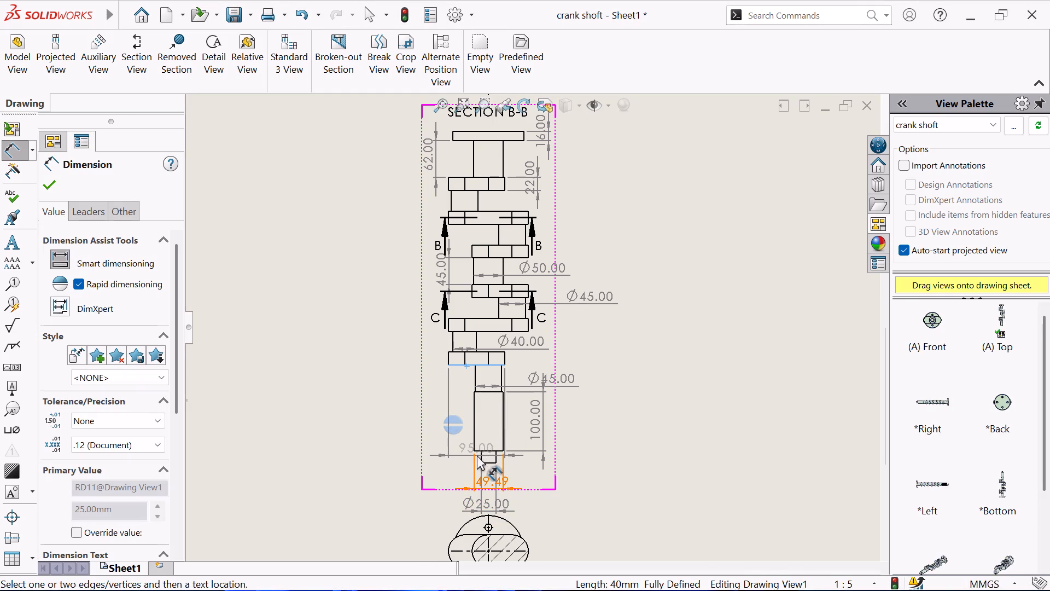
click(487, 463)
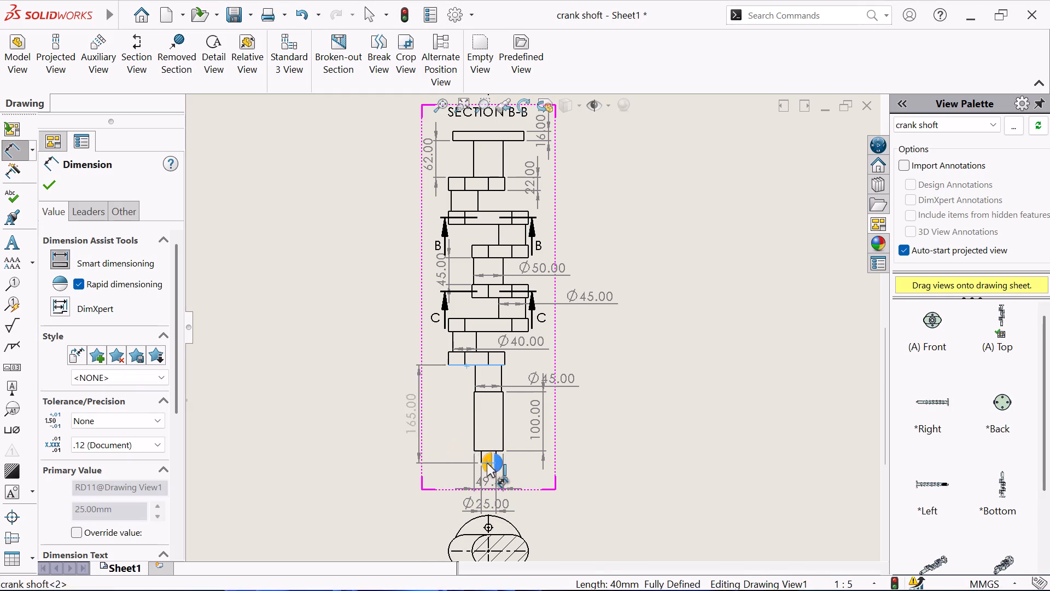
click(456, 416)
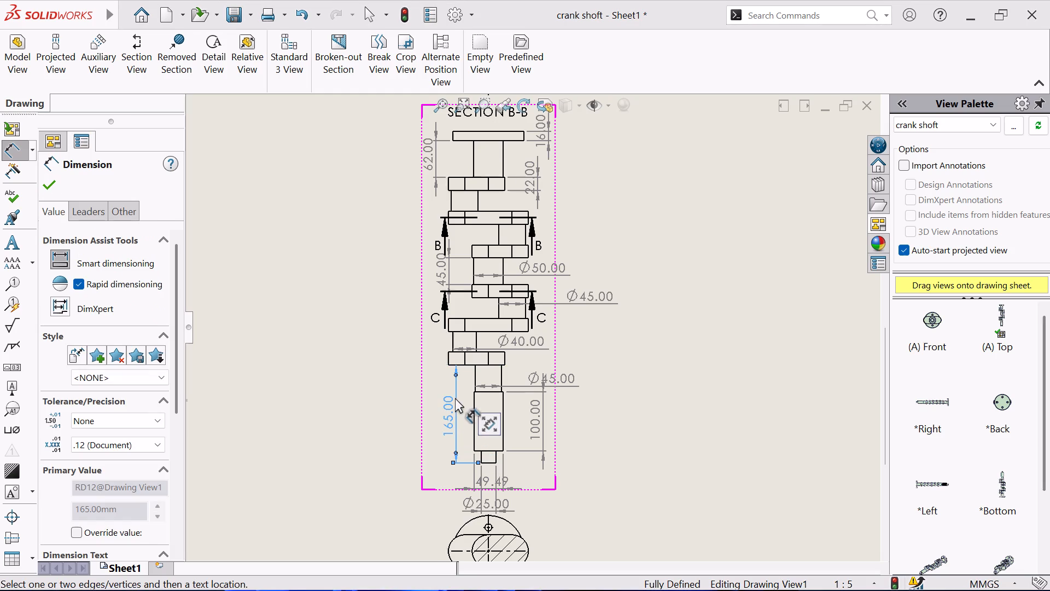
Dimension the crankpin length between the fifth and sixth crank webs and both webs' thicknesses, all on the top view's left side.
scroll(452, 304, down, 2)
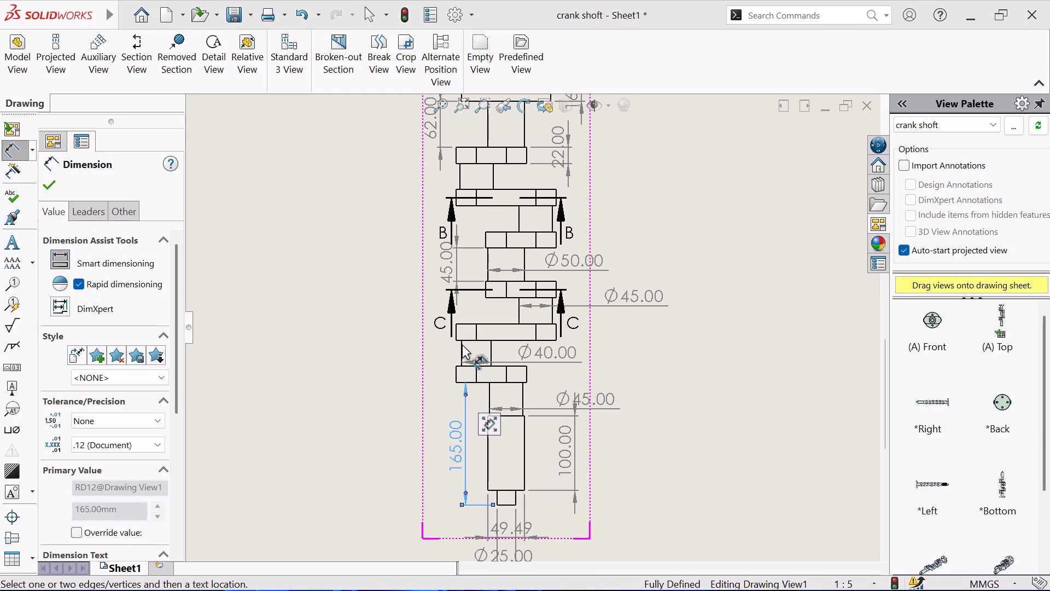
click(460, 341)
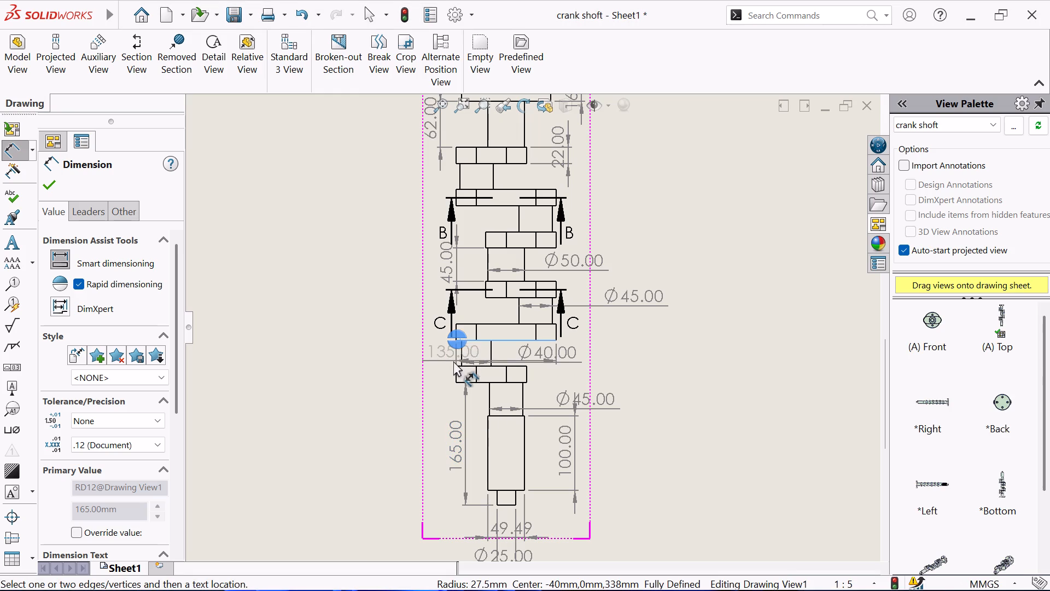
click(458, 365)
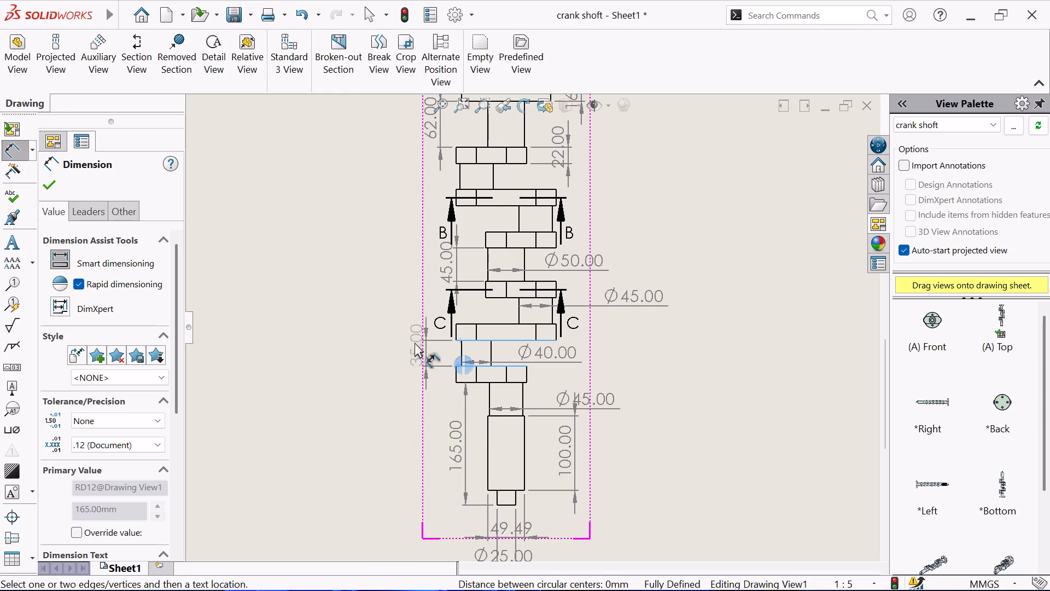
click(385, 346)
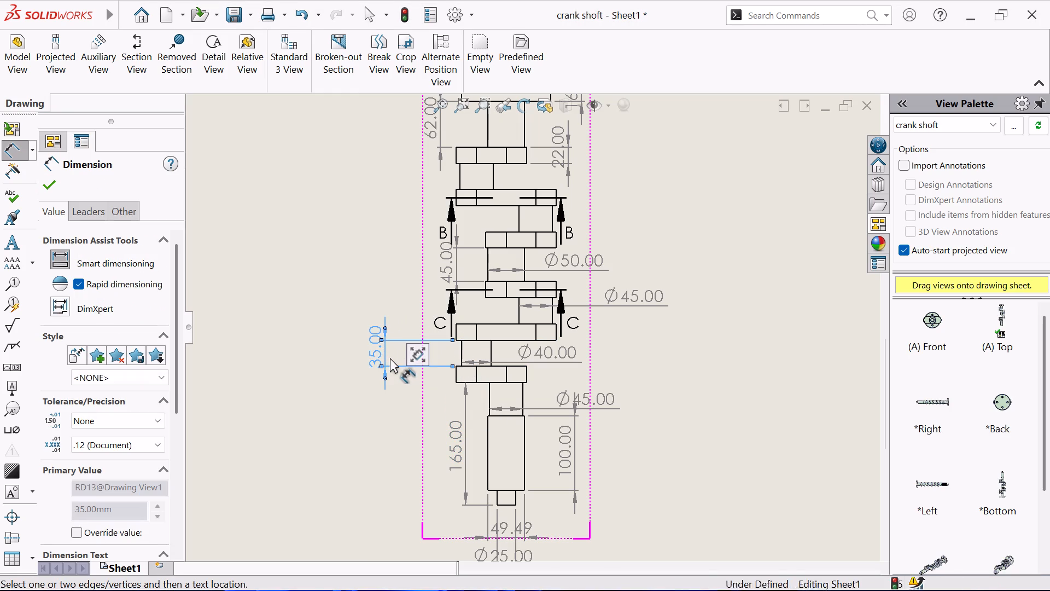
click(454, 329)
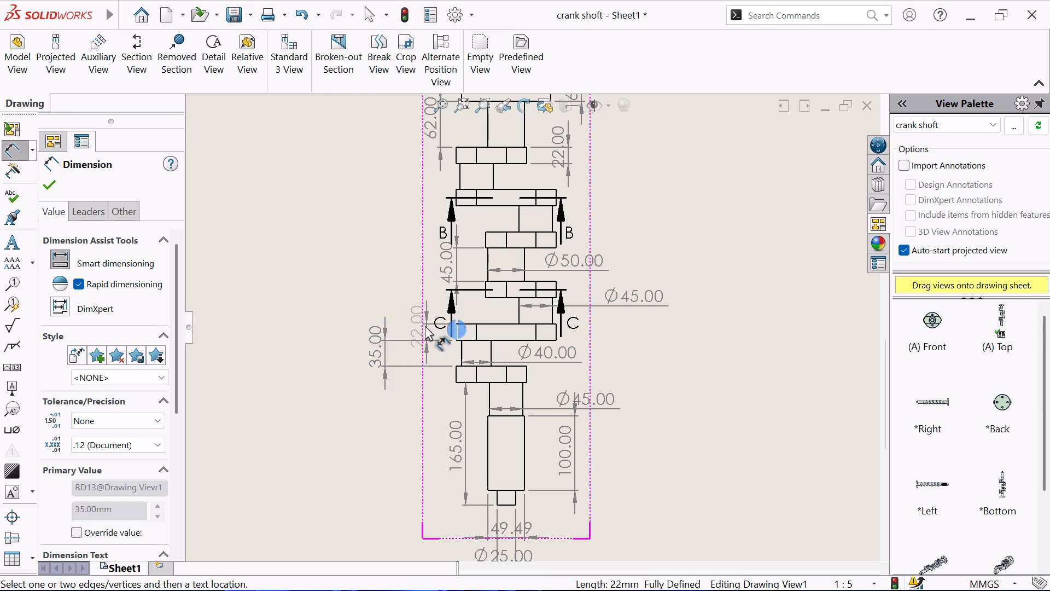
click(410, 317)
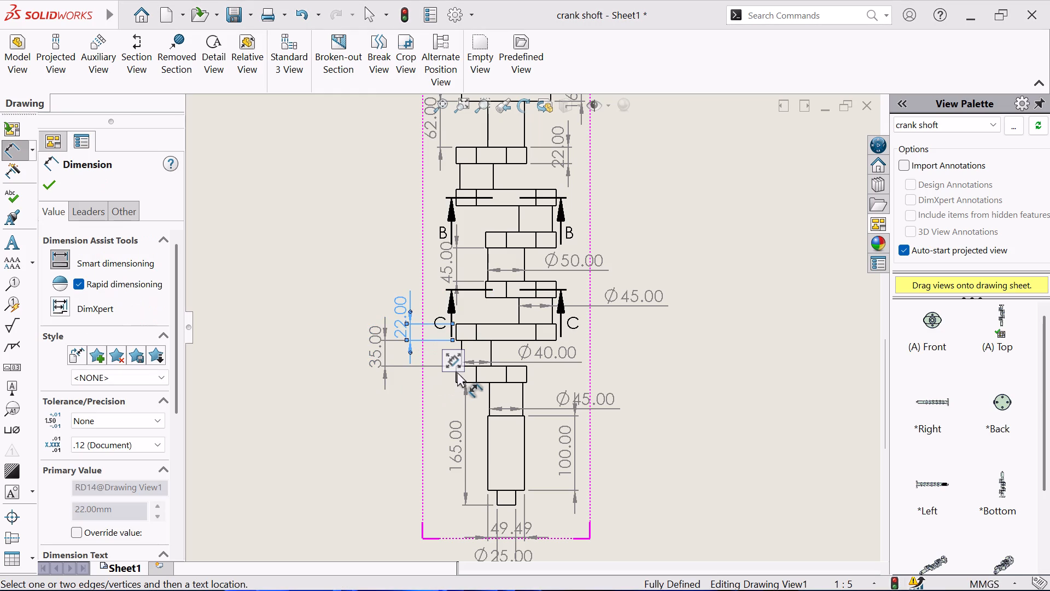
click(454, 376)
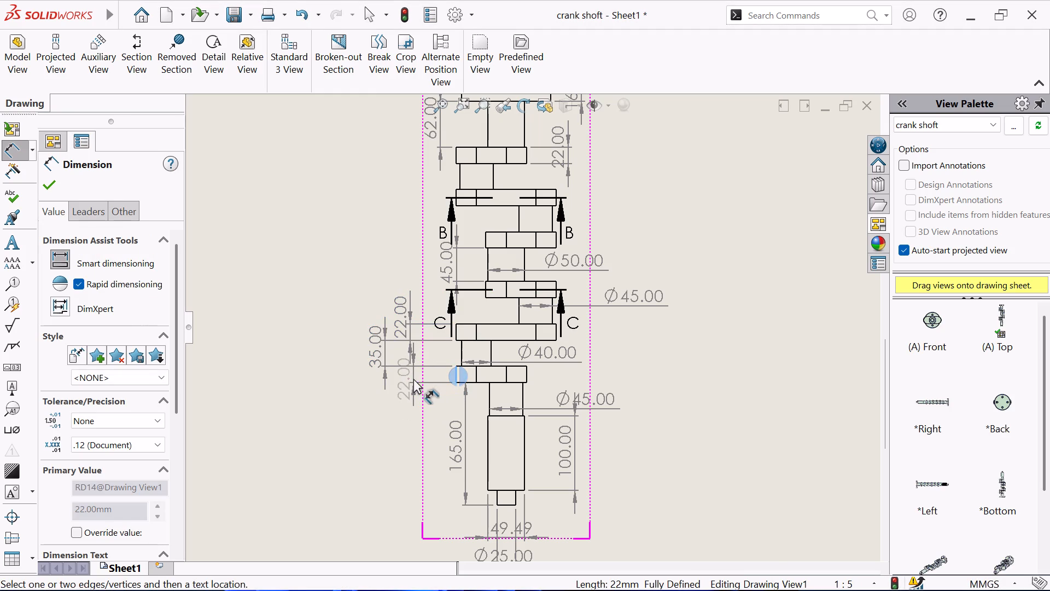
click(413, 379)
Dimension the hatched web in Section B-B with its rounded end's radius and the centre distance between its two end arcs above it.
scroll(434, 345, up, 1)
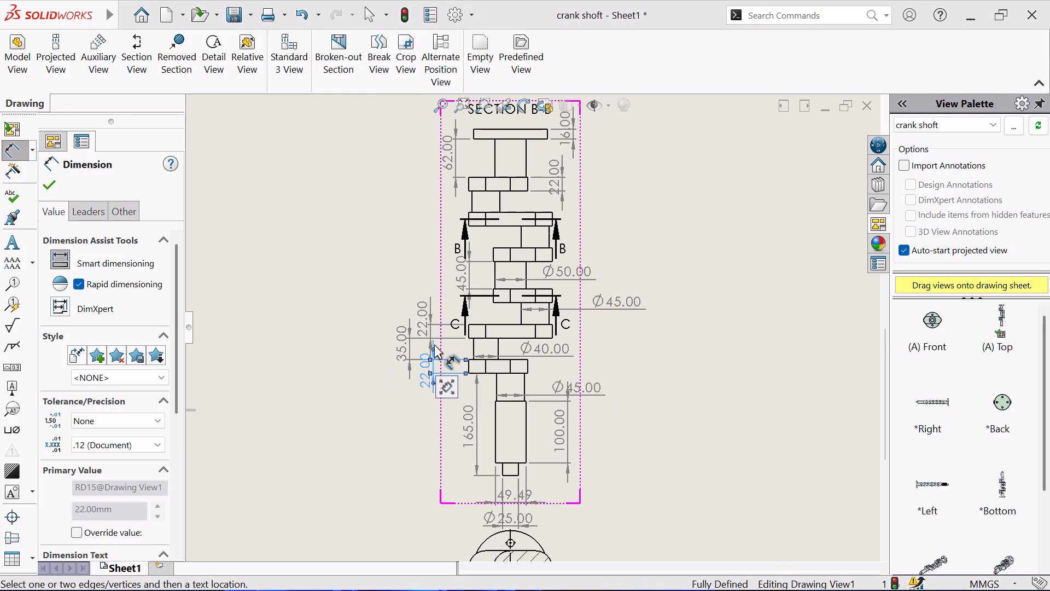
scroll(434, 344, up, 1)
scroll(544, 322, up, 3)
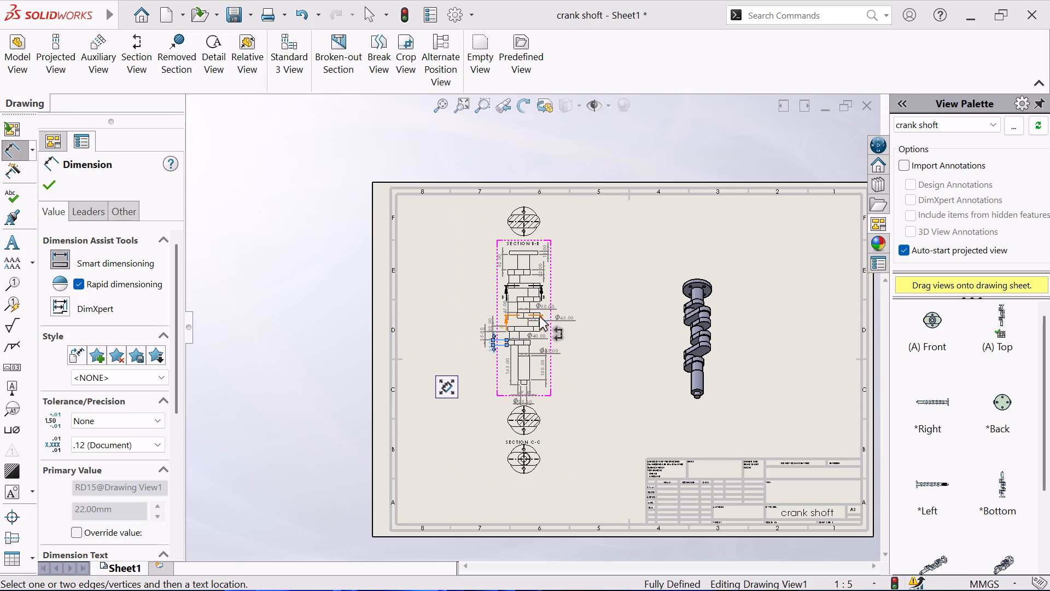
scroll(501, 208, down, 2)
scroll(564, 237, down, 6)
scroll(505, 253, down, 3)
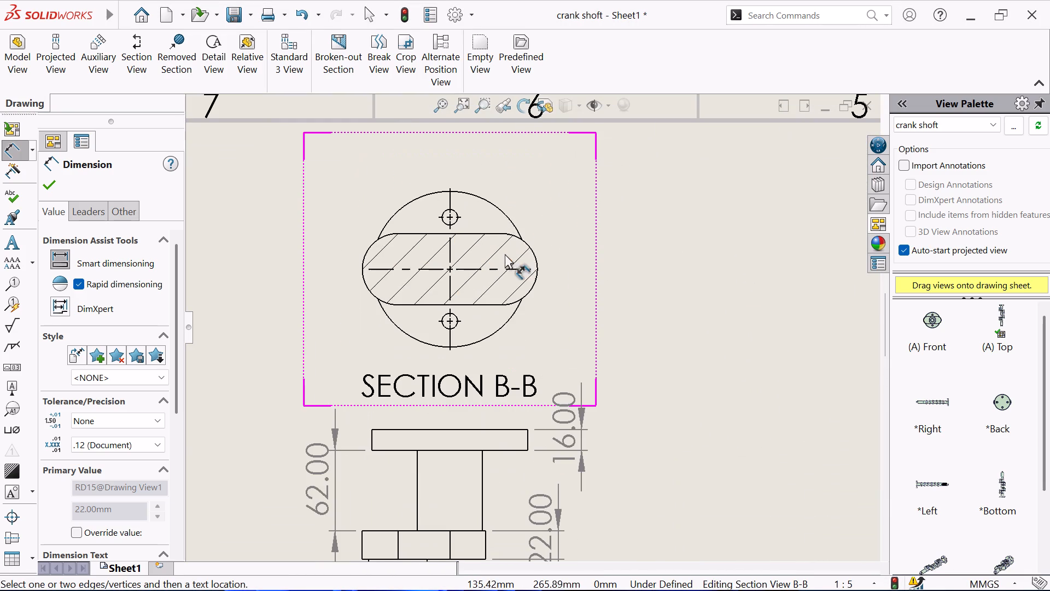
click(529, 247)
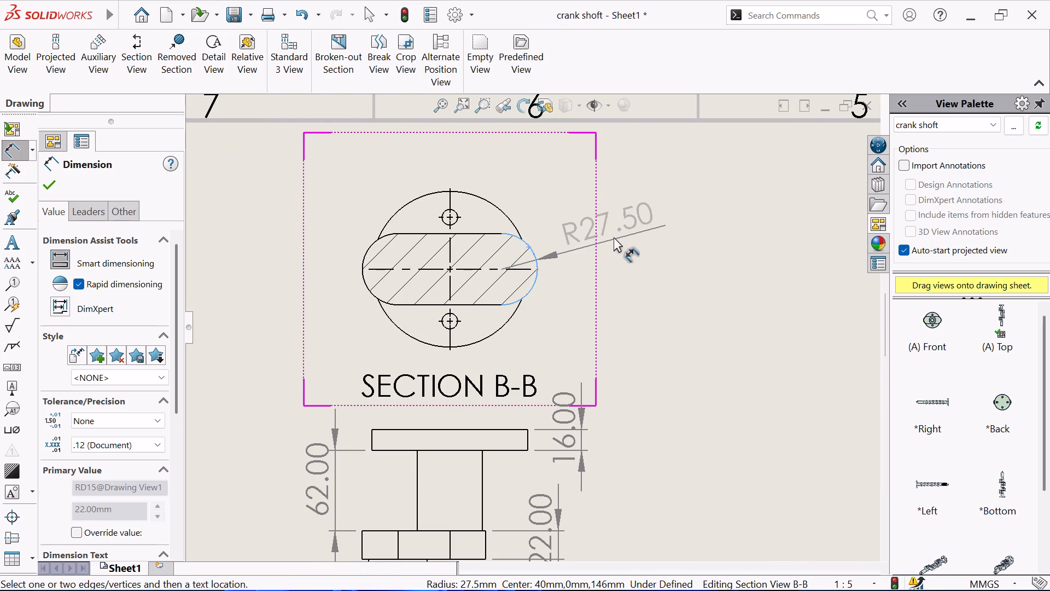
click(614, 237)
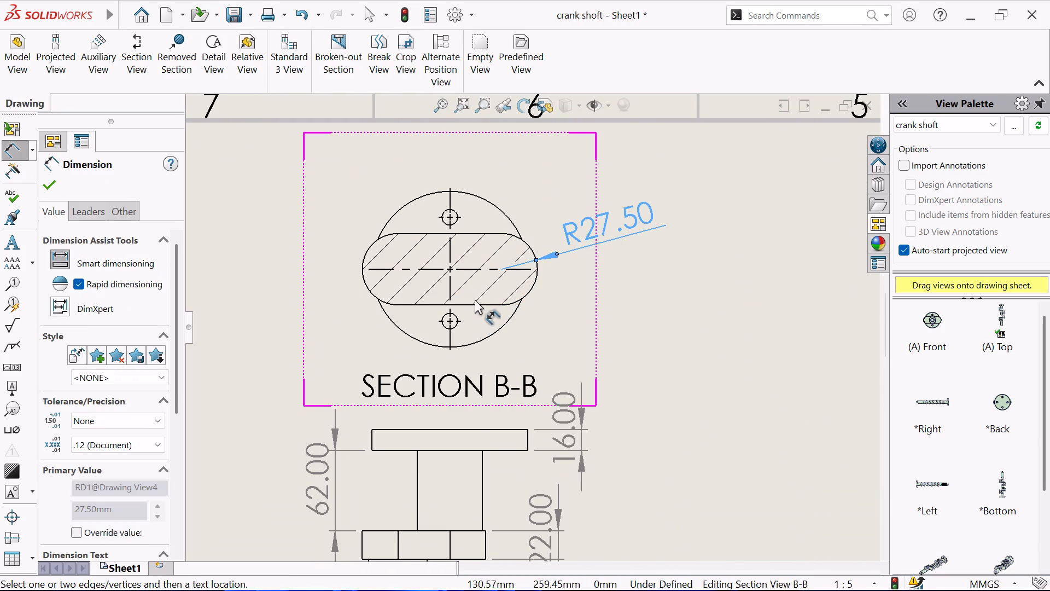
click(533, 287)
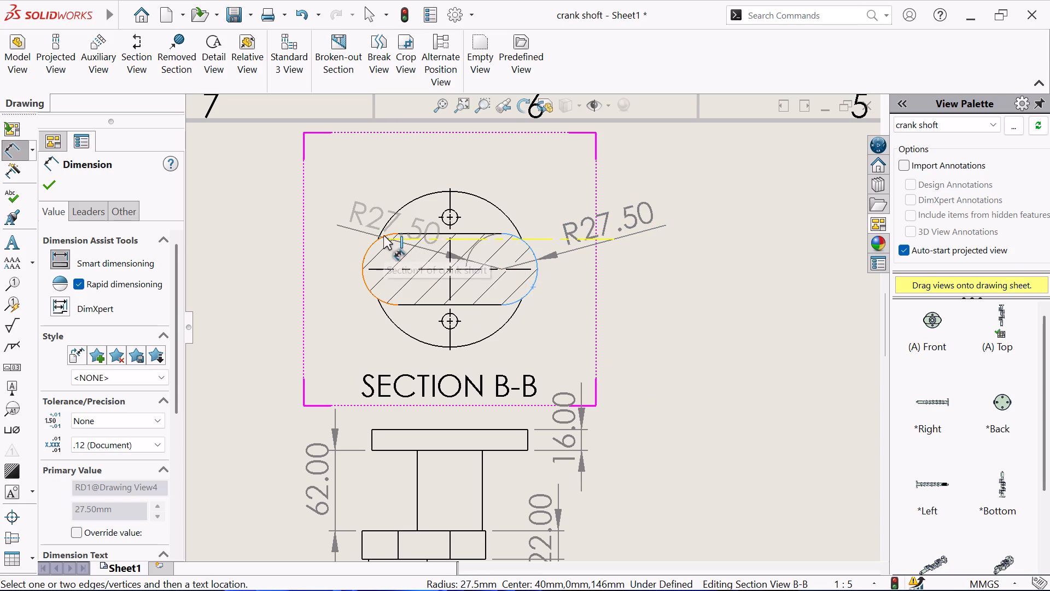
click(383, 235)
click(448, 159)
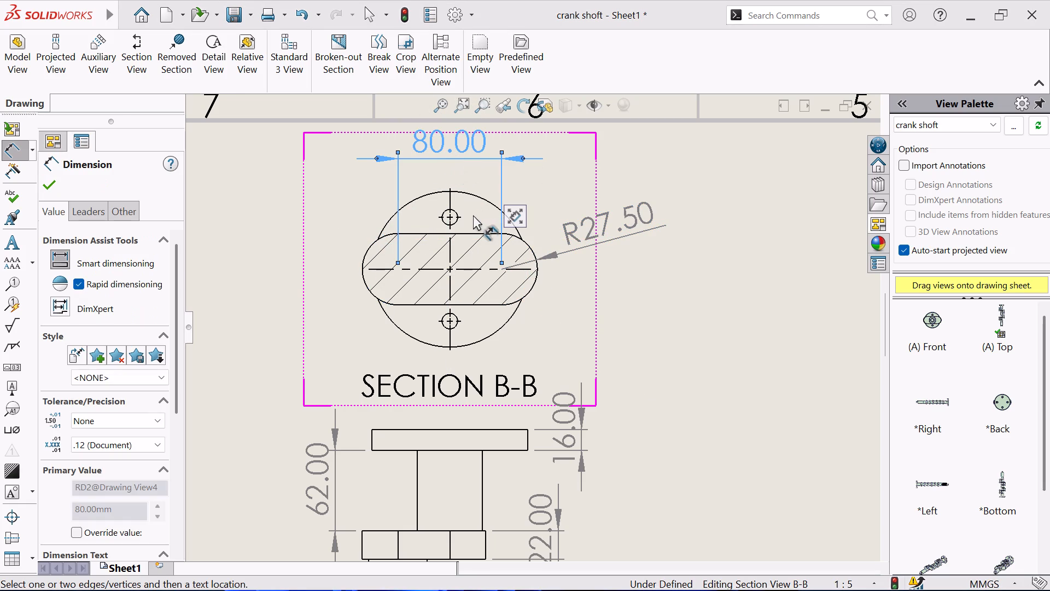
Dimension the upper flange hole's diameter in Section B-B and its vertical offset from the web's centreline on the left.
click(456, 212)
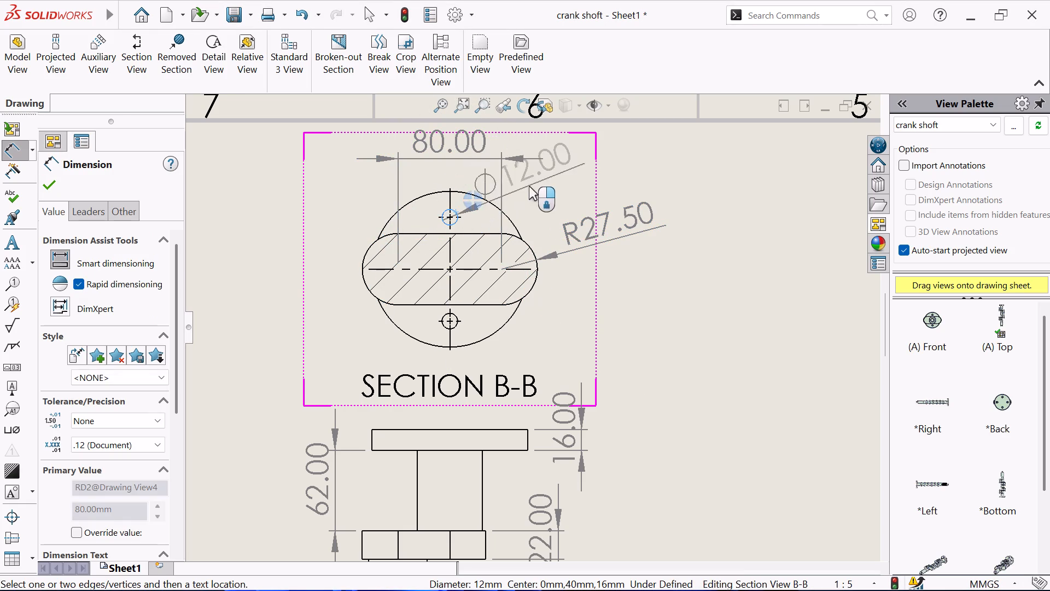
click(542, 188)
click(455, 223)
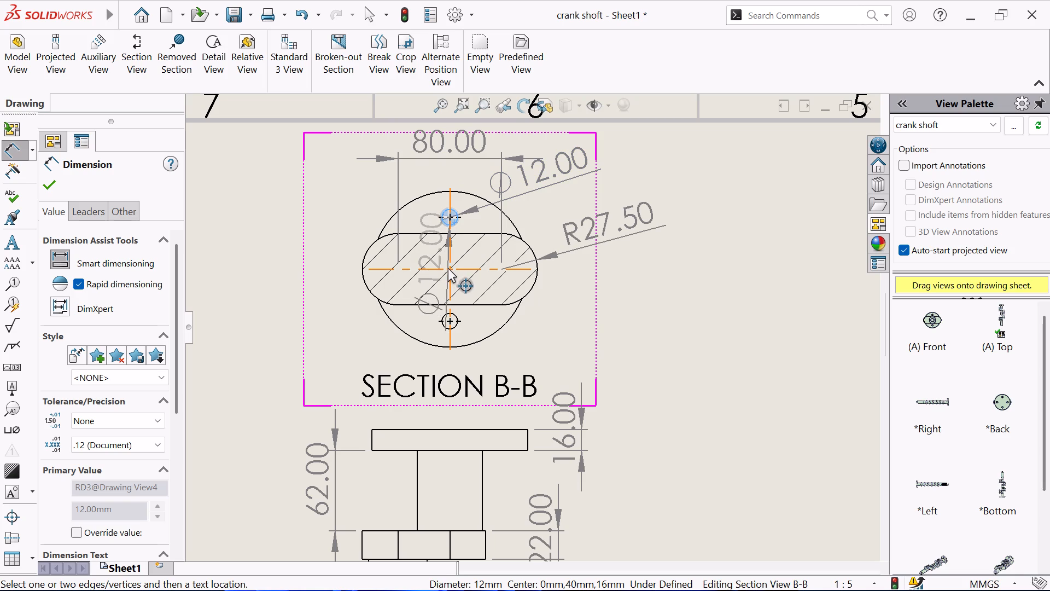
click(369, 291)
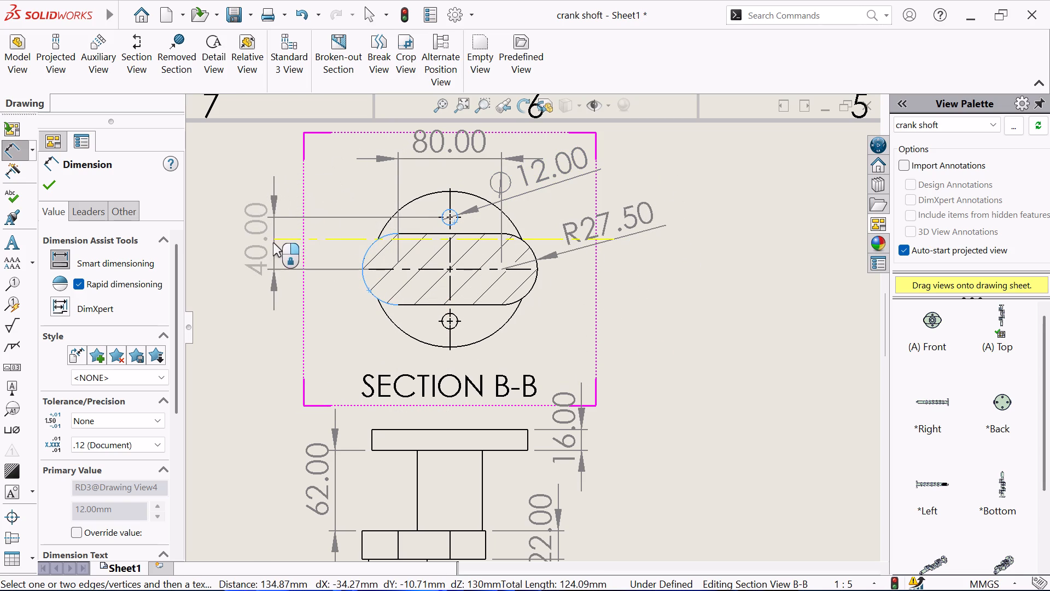
click(264, 242)
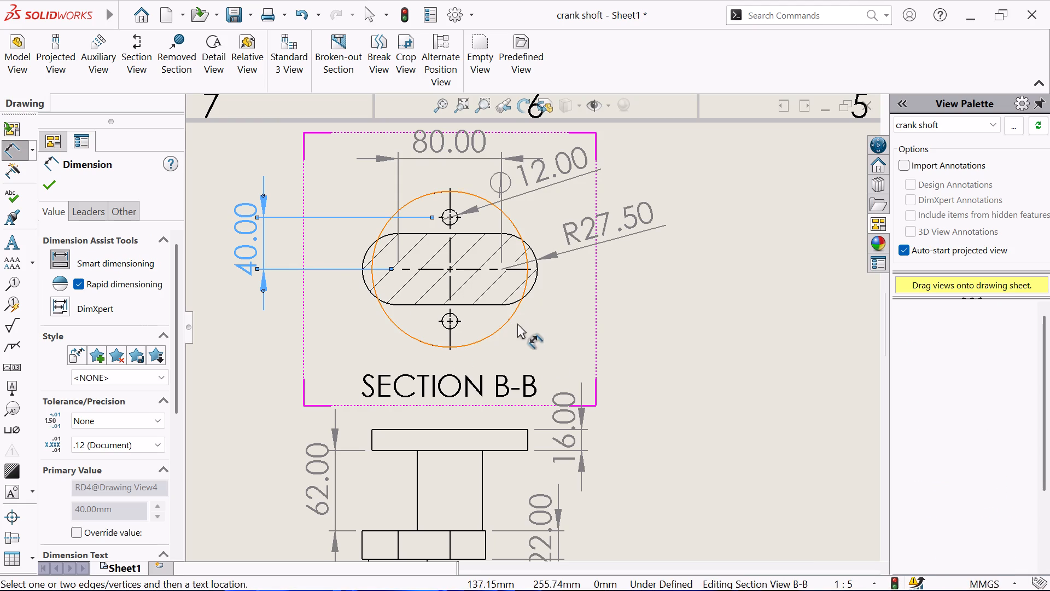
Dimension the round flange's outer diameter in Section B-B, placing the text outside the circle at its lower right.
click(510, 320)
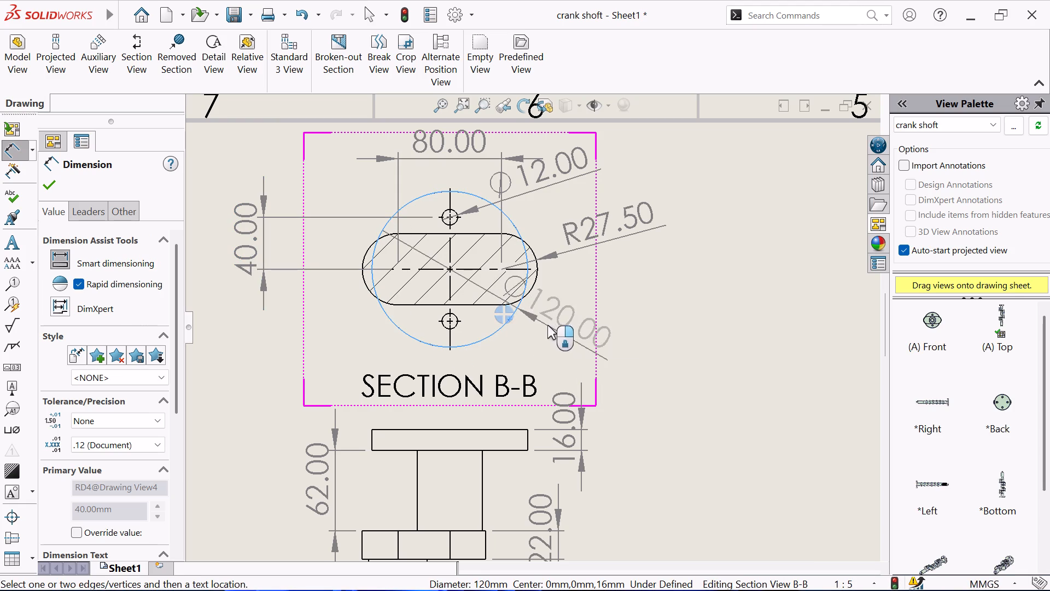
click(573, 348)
Dimension the round flange's outer diameter in the front view below Section C-C, with the text at the circle's lower right.
scroll(571, 343, up, 3)
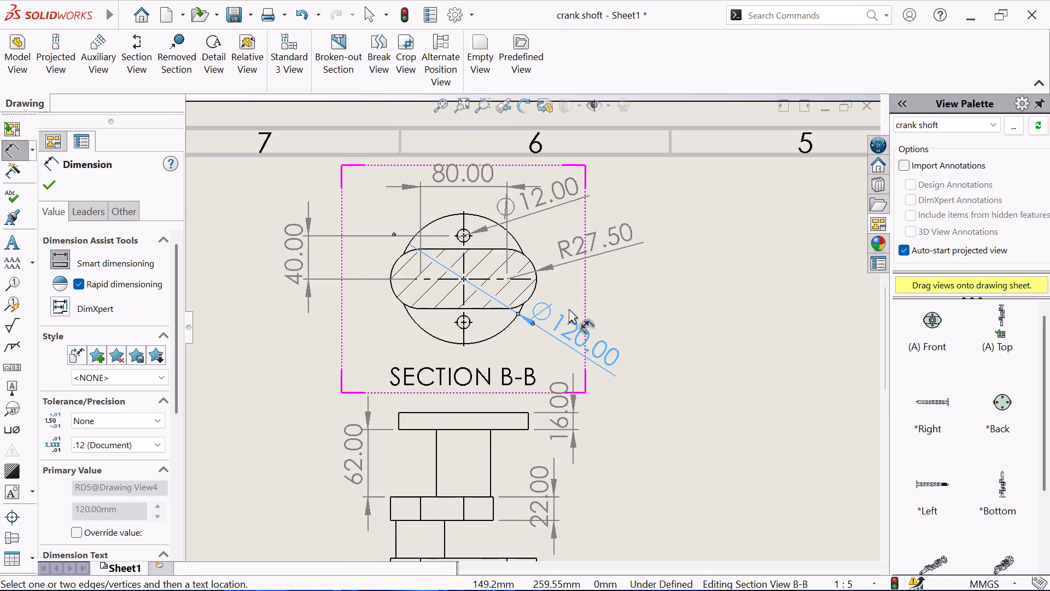
scroll(554, 328, up, 1)
scroll(578, 449, up, 3)
scroll(583, 505, up, 2)
scroll(538, 530, up, 2)
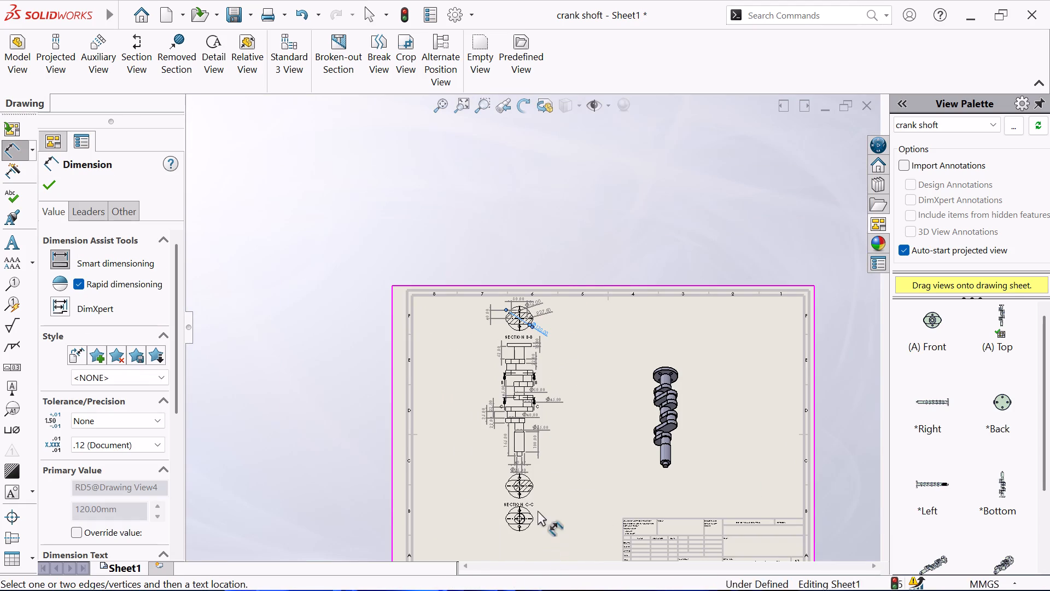
scroll(569, 479, down, 3)
scroll(525, 403, down, 7)
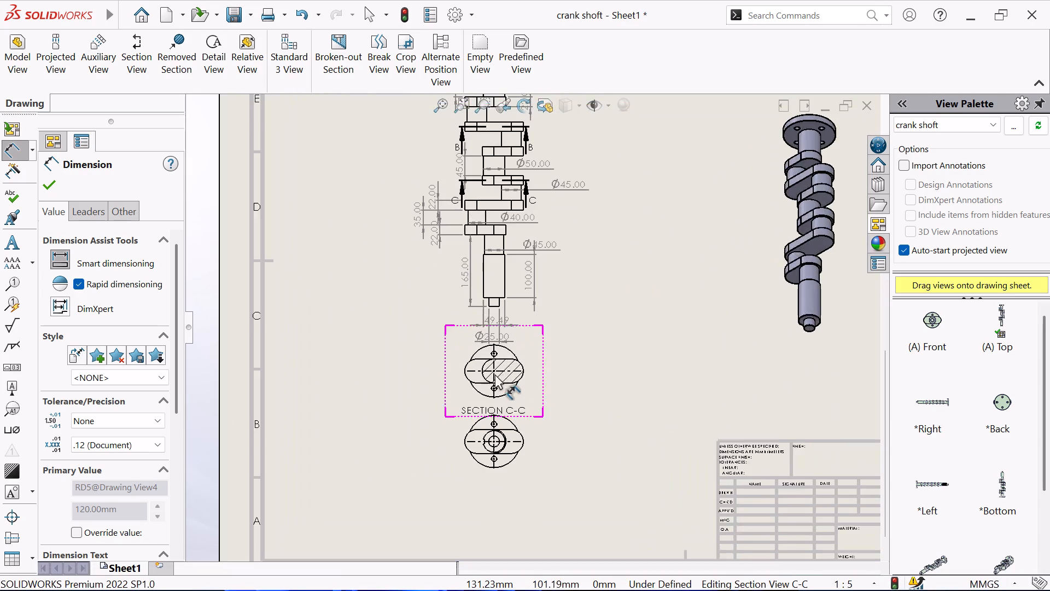
scroll(498, 378, down, 6)
scroll(536, 437, down, 1)
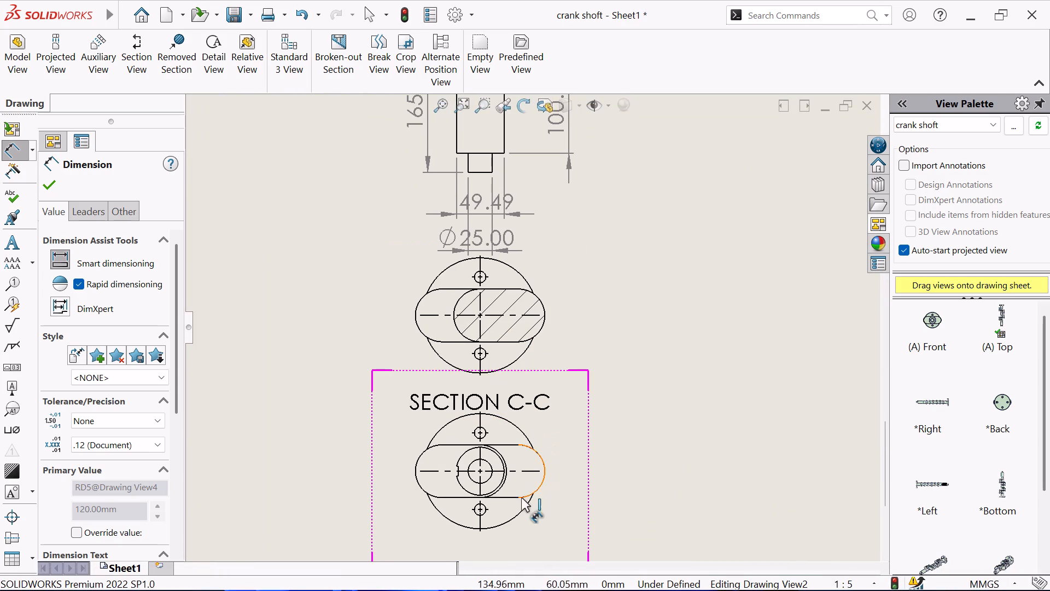
click(523, 510)
click(579, 520)
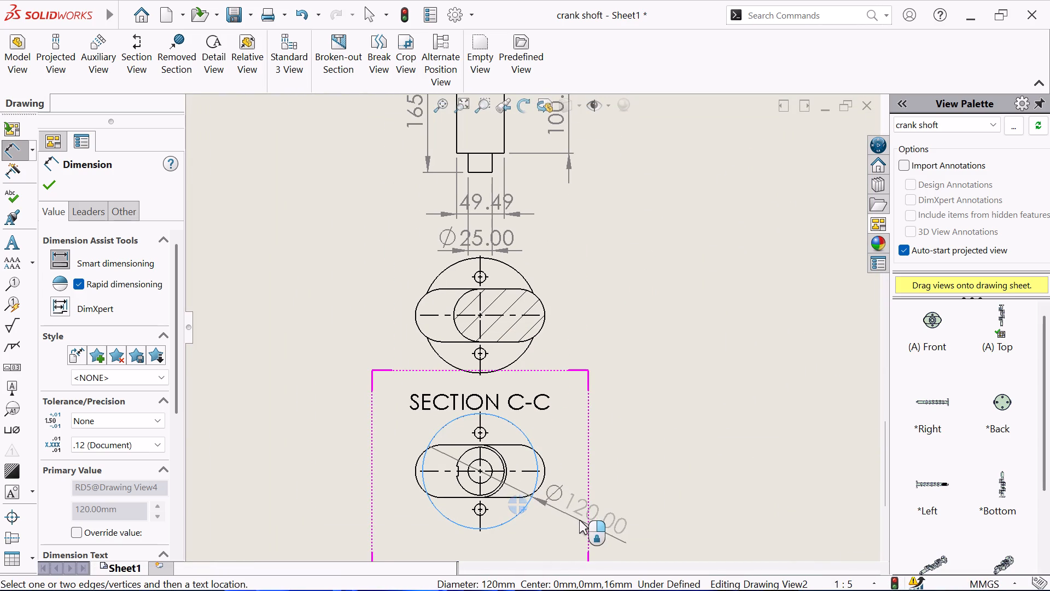
Dimension the front view's upper flange hole with its diameter and its vertical offset from the shaft centre.
scroll(438, 468, down, 3)
scroll(481, 496, up, 1)
scroll(506, 444, down, 2)
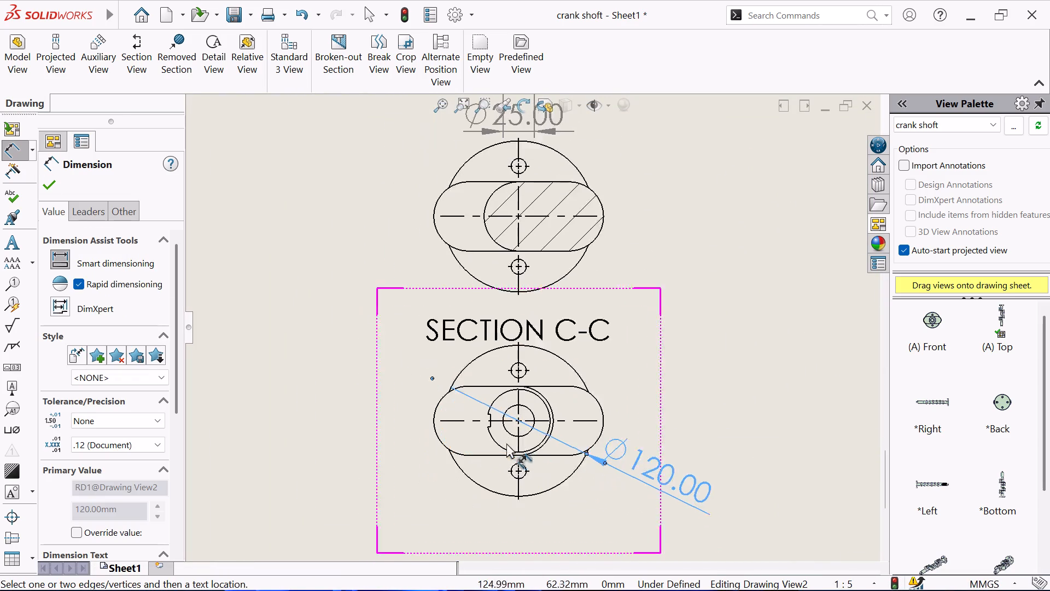
scroll(527, 412, down, 6)
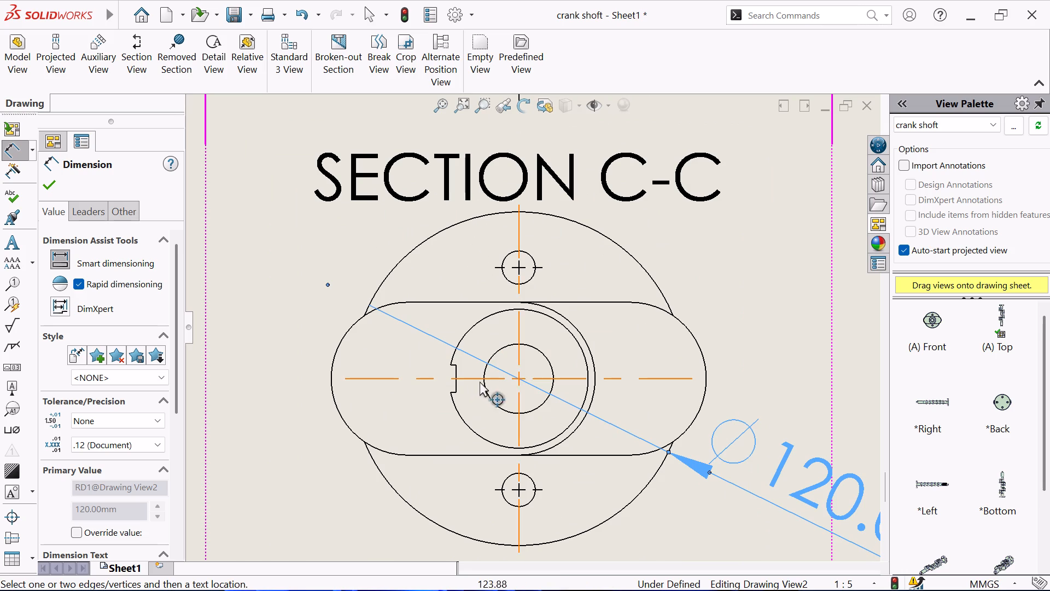
click(505, 278)
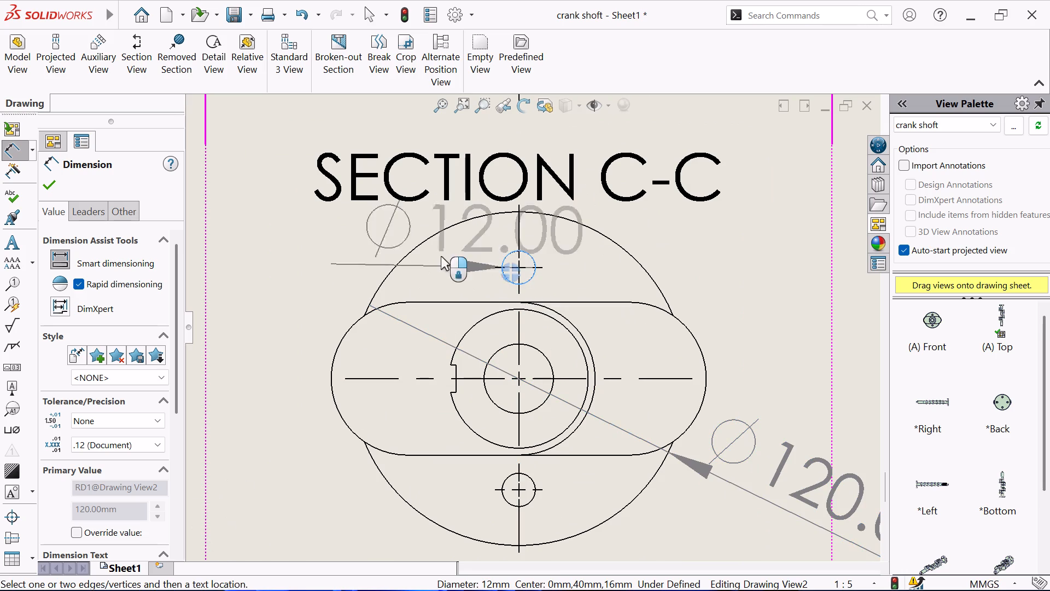
click(380, 228)
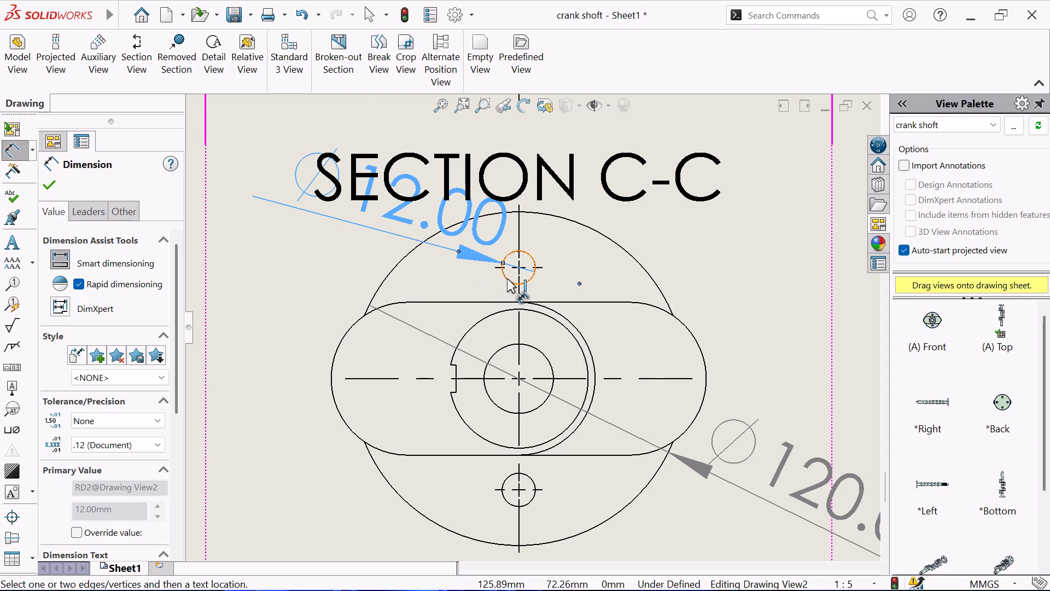
click(507, 279)
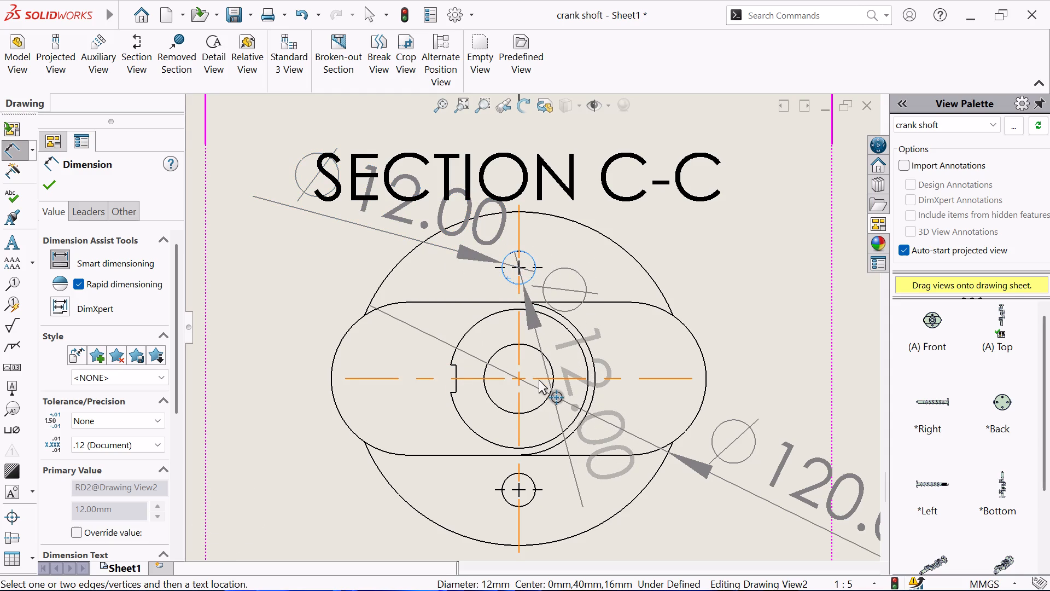
click(539, 379)
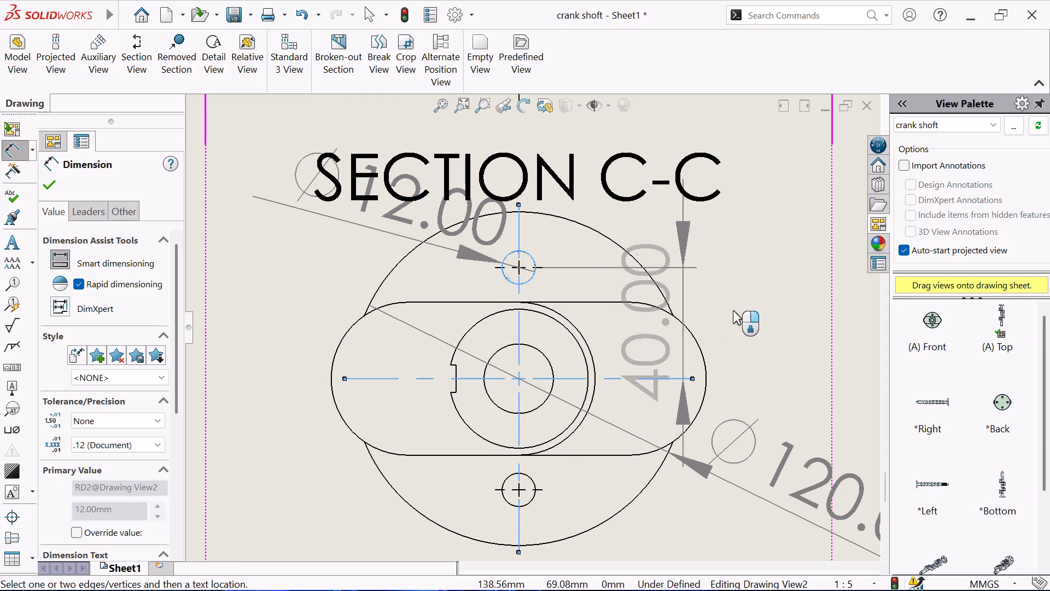
click(793, 297)
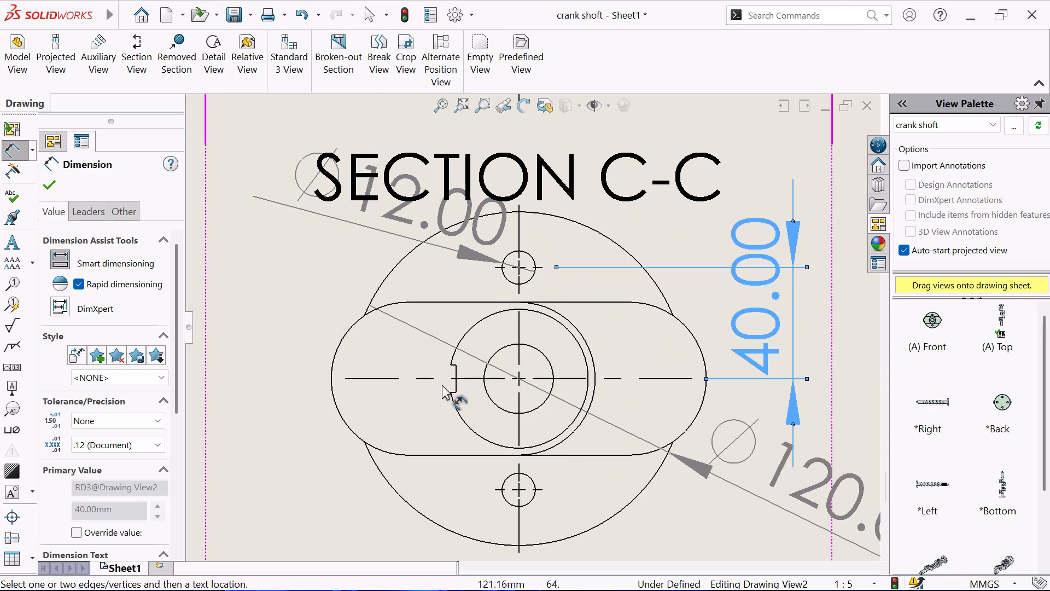
Dimension the width of the keyway notch in the shaft circle of the front view, placed left of the crank web.
scroll(472, 382, down, 3)
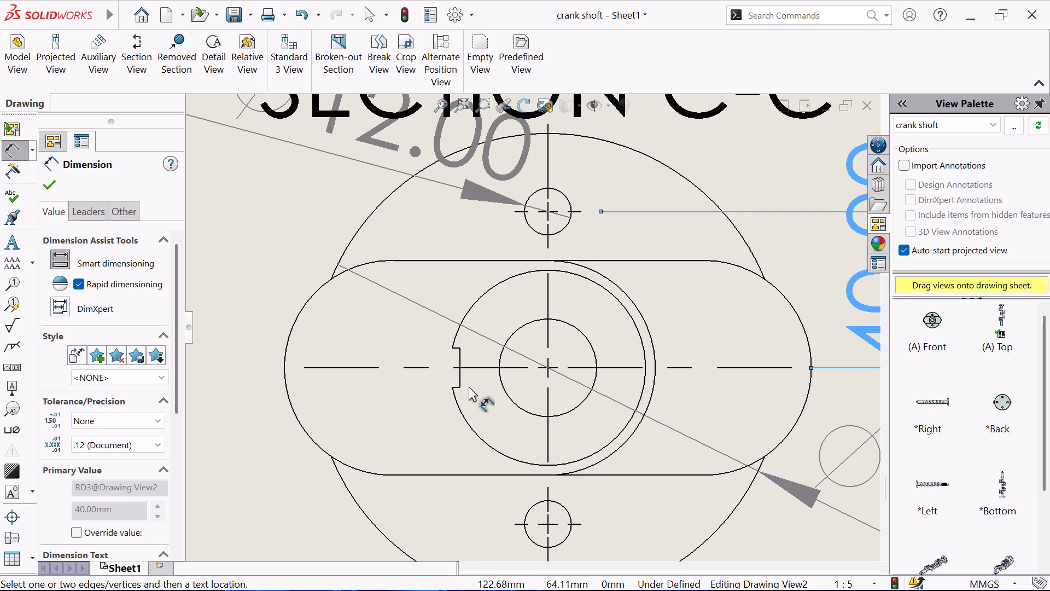
click(459, 356)
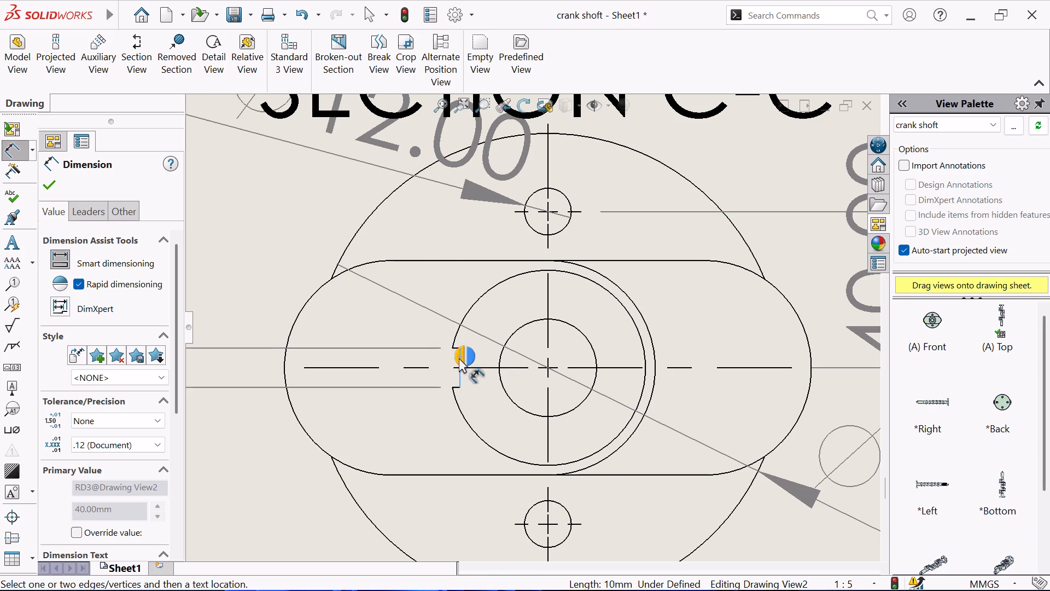
click(232, 351)
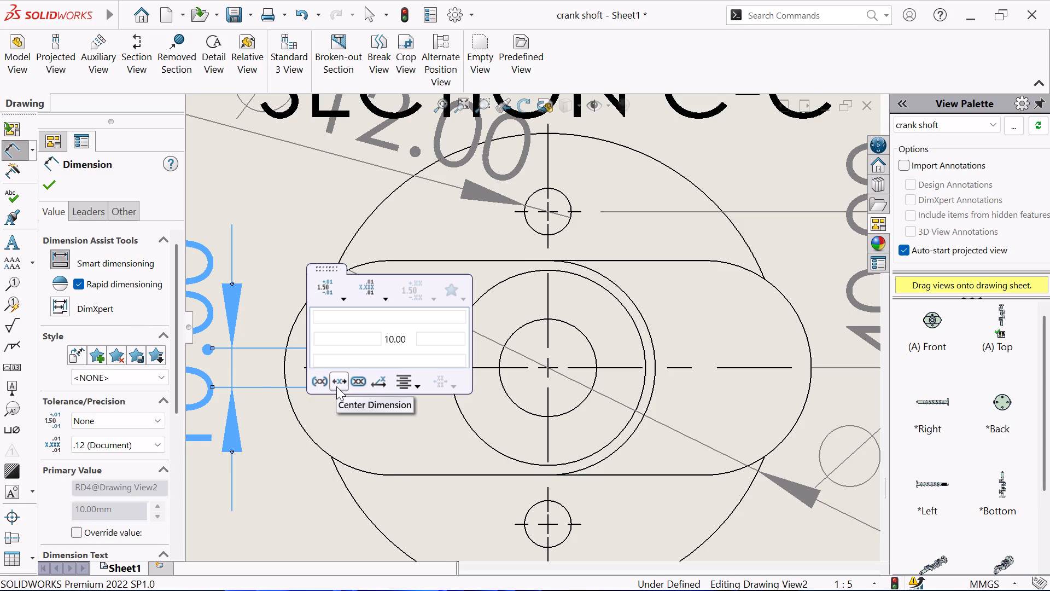
Dimension the hatched web in Section C-C with its right rounded end's radius and the centre distance between its two end arcs.
scroll(563, 434, up, 2)
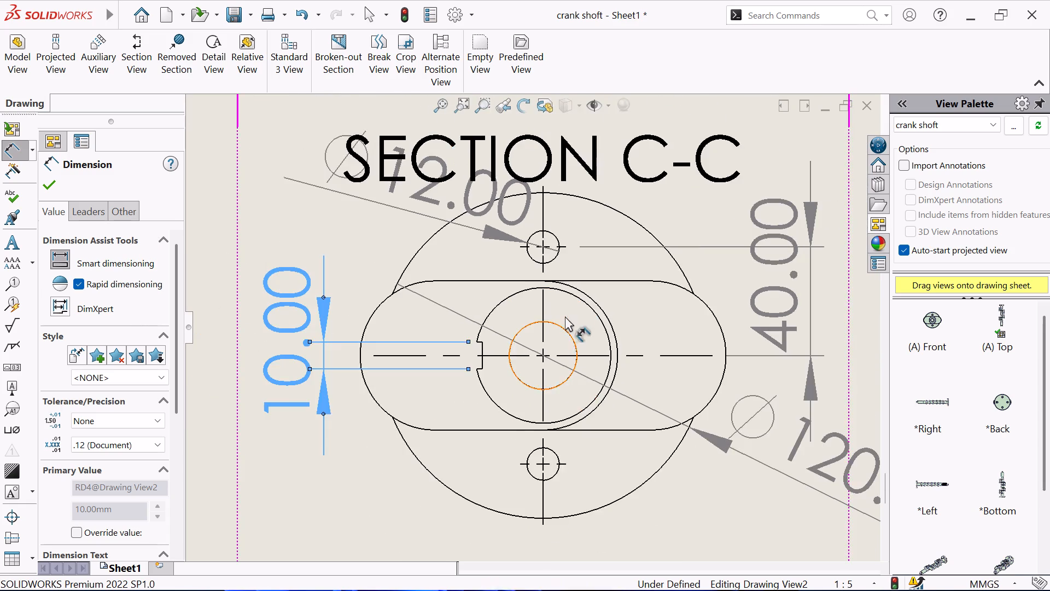
scroll(565, 316, up, 3)
scroll(570, 173, up, 2)
scroll(570, 173, down, 3)
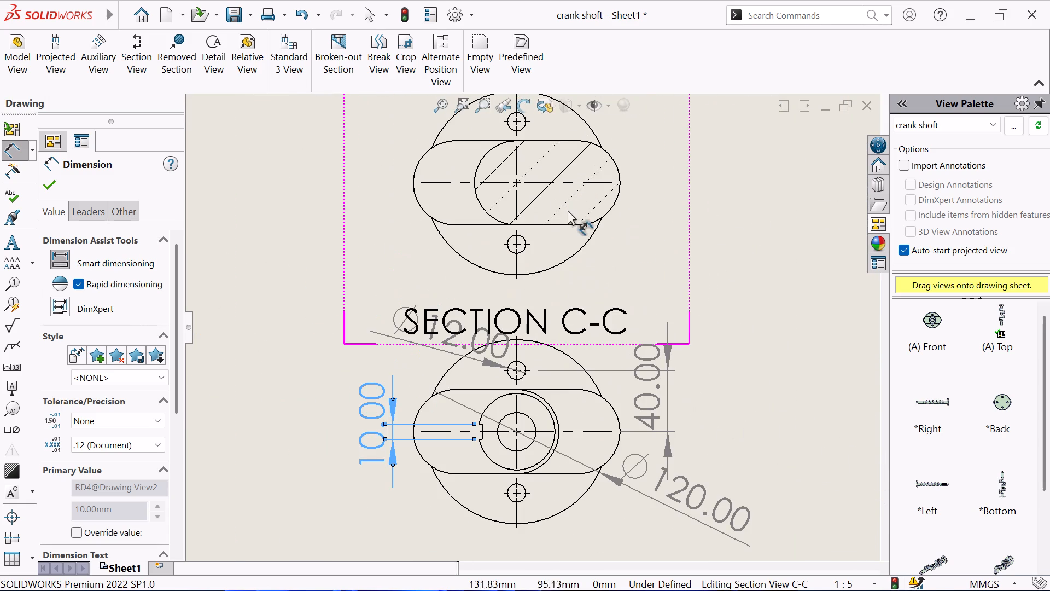
click(619, 179)
click(720, 165)
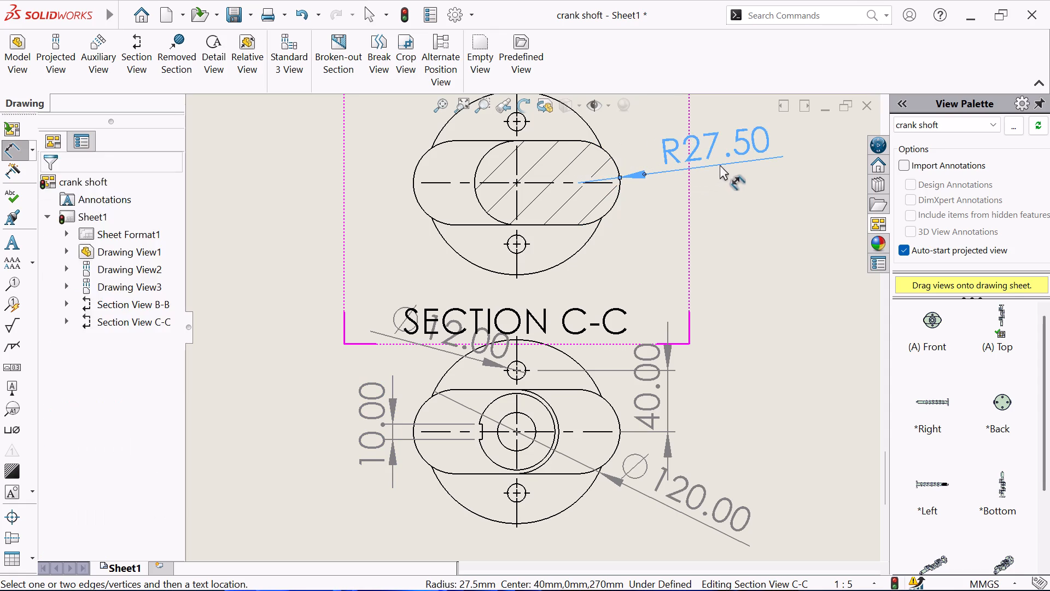
click(474, 175)
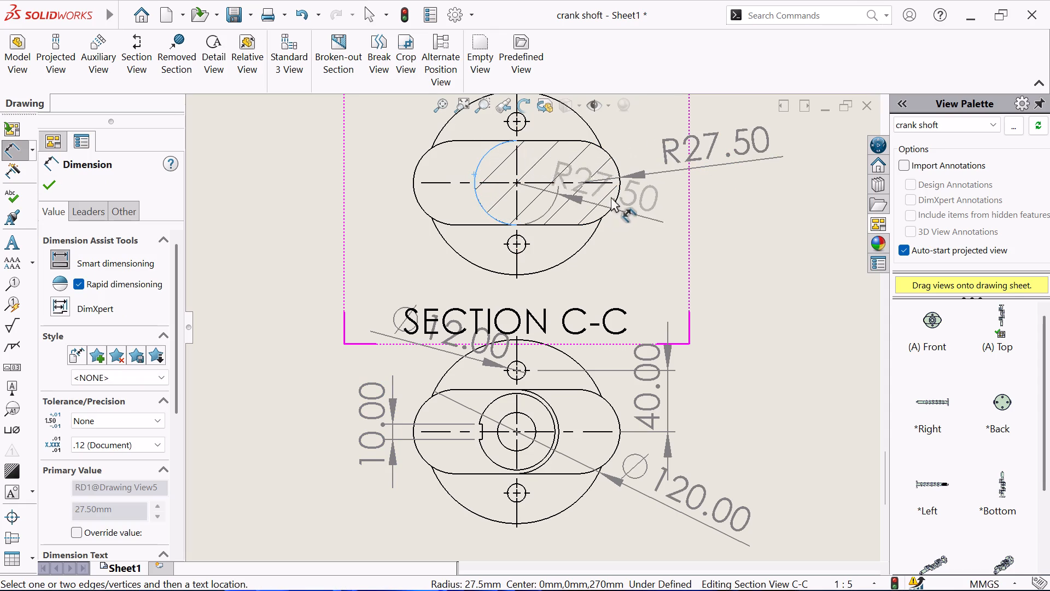
click(617, 199)
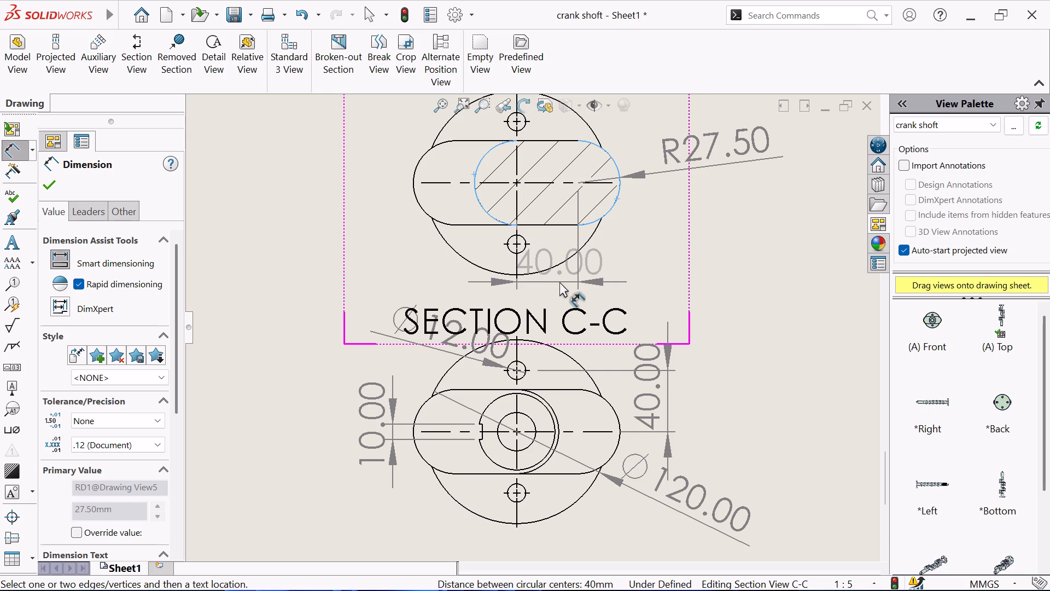
click(559, 282)
Delete the flange diameter, the hole's vertical offset and the hole diameter dimensions from Section B-B.
scroll(536, 193, up, 3)
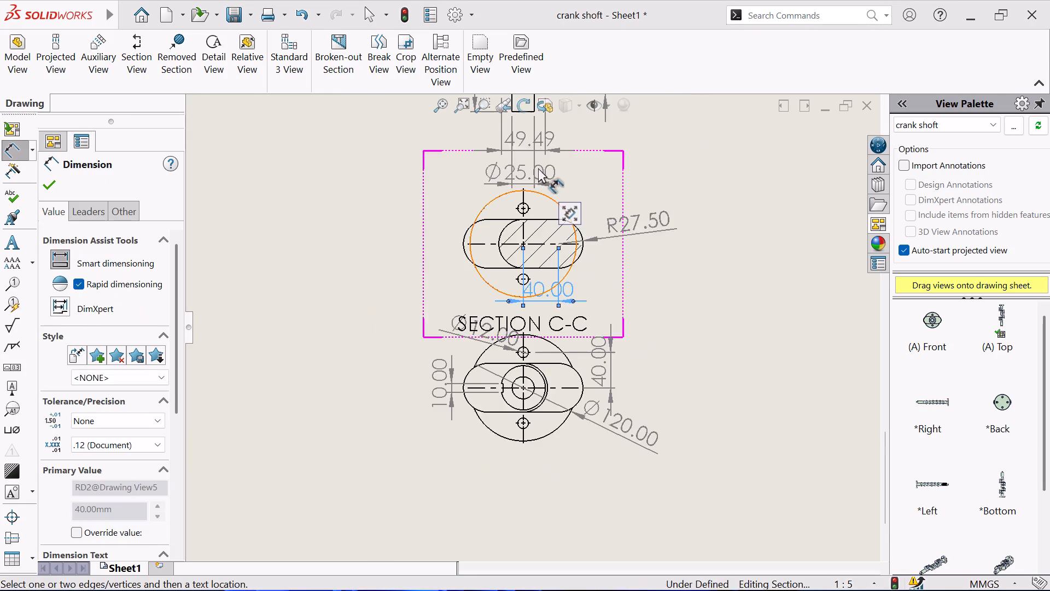
scroll(540, 148, up, 9)
scroll(545, 137, down, 4)
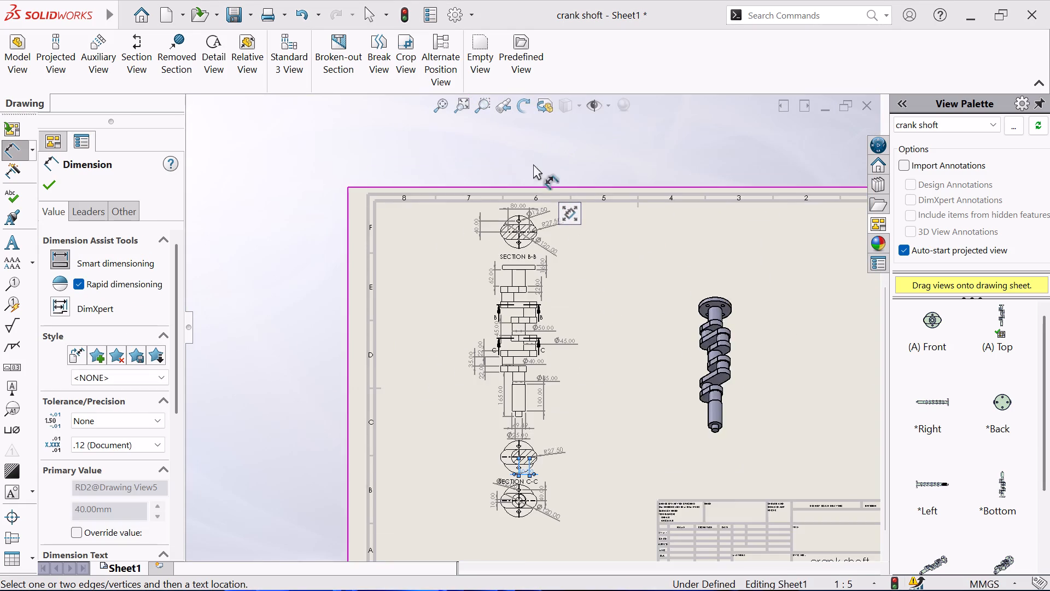
scroll(533, 164, down, 3)
scroll(519, 344, down, 6)
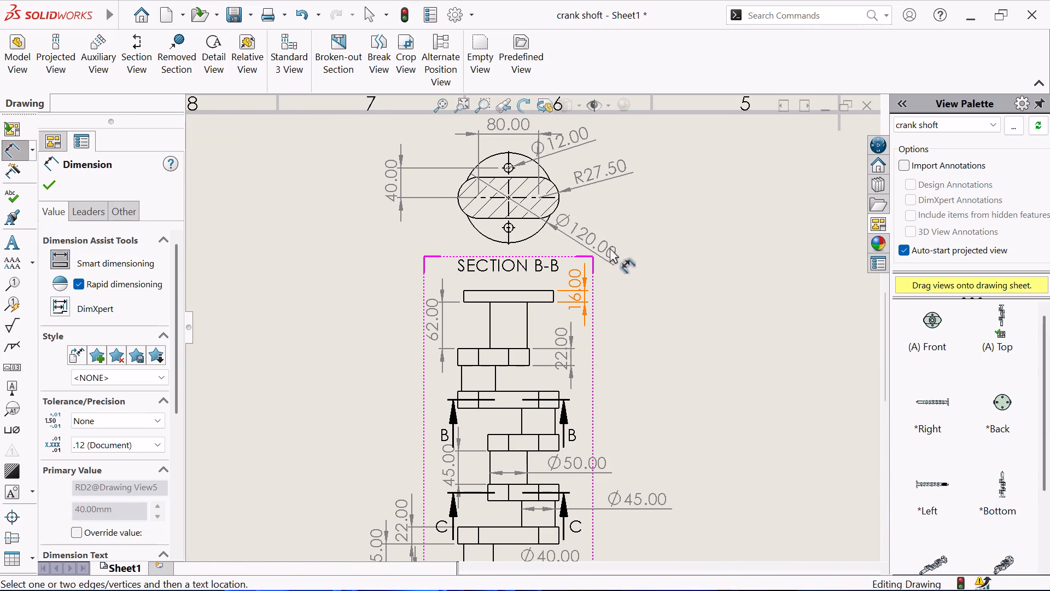
right_click(658, 233)
click(692, 304)
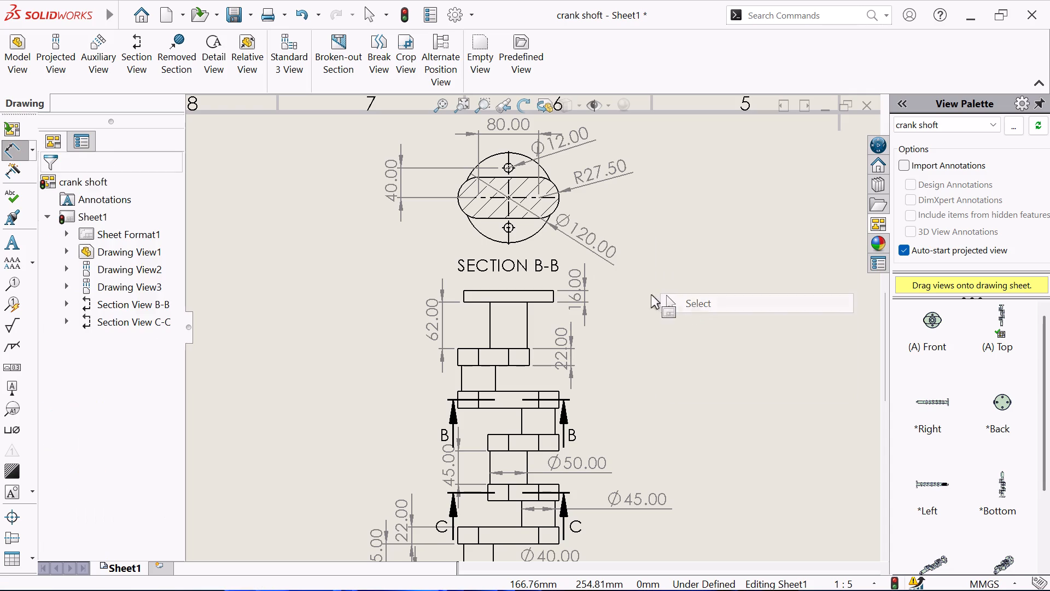
click(599, 250)
key(Delete)
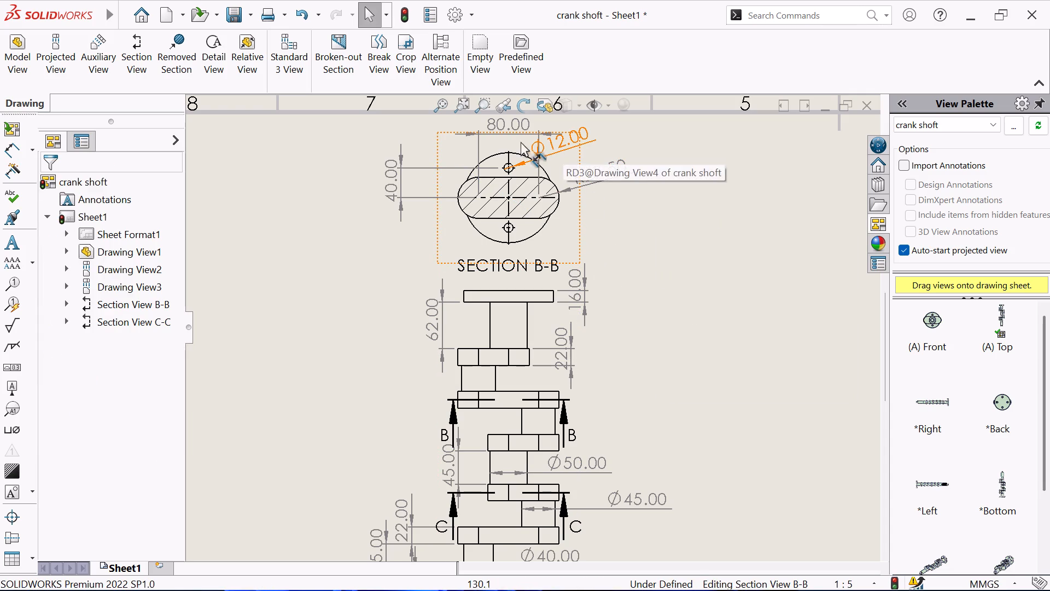
click(392, 176)
key(Delete)
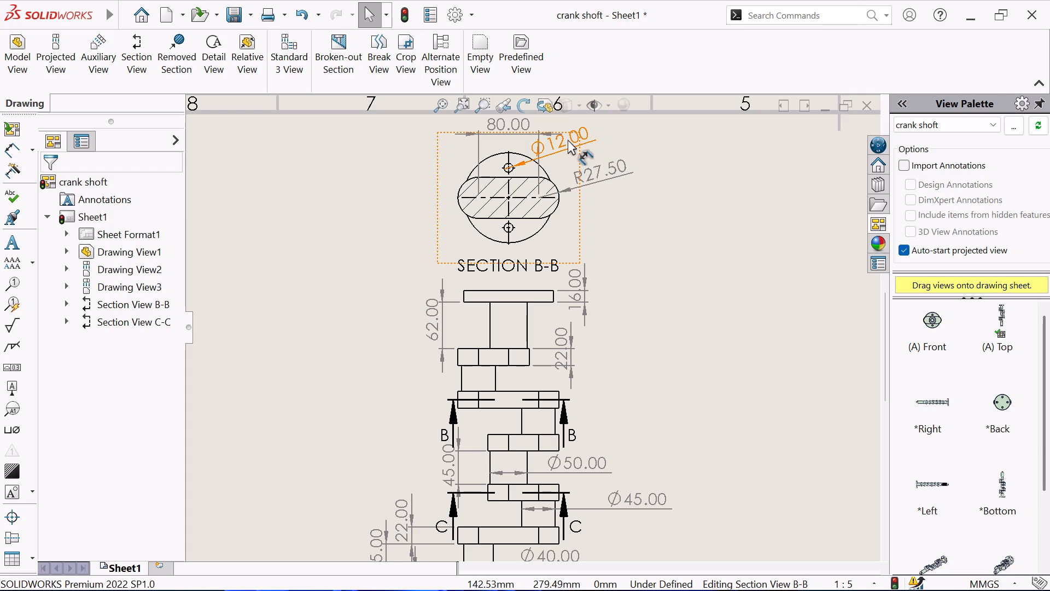
click(568, 138)
key(Delete)
Space out the lower views by moving the front view down near the sheet border and Section C-C slightly down.
scroll(554, 277, up, 3)
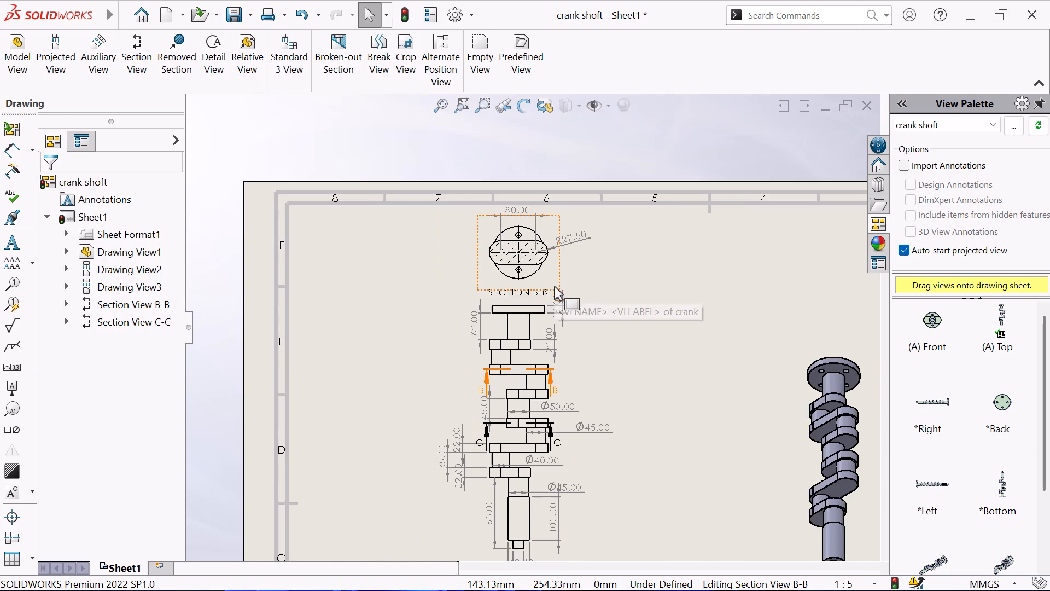
scroll(575, 343, up, 4)
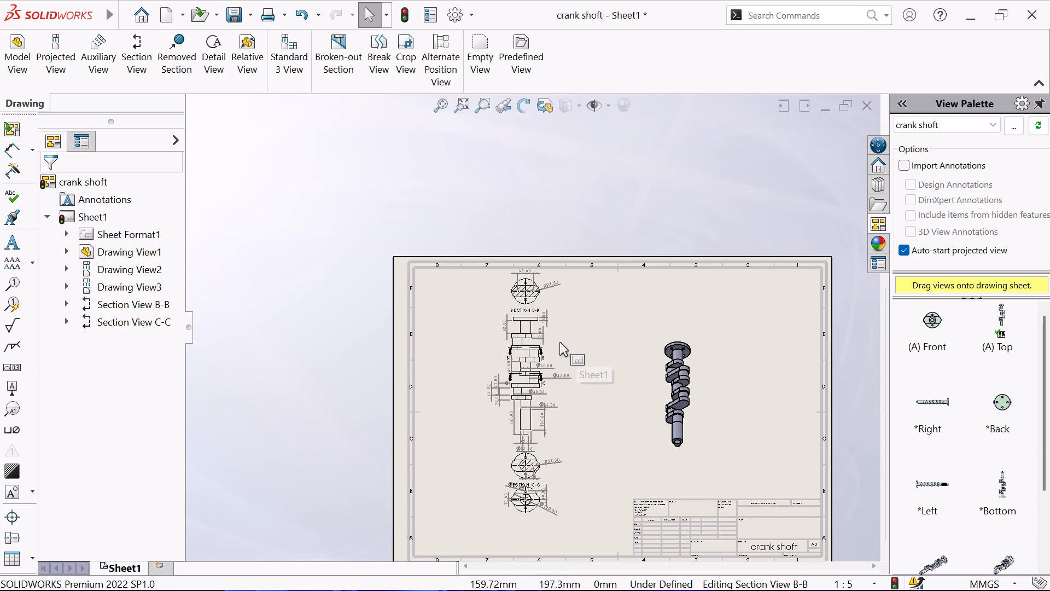
click(442, 95)
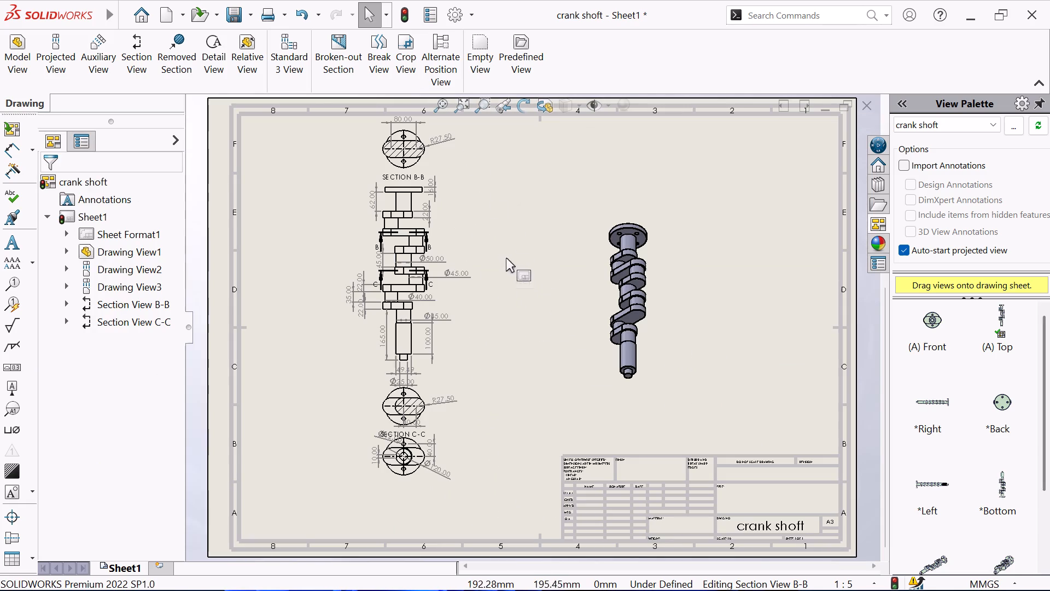
click(423, 480)
drag(423, 483, 419, 531)
click(433, 425)
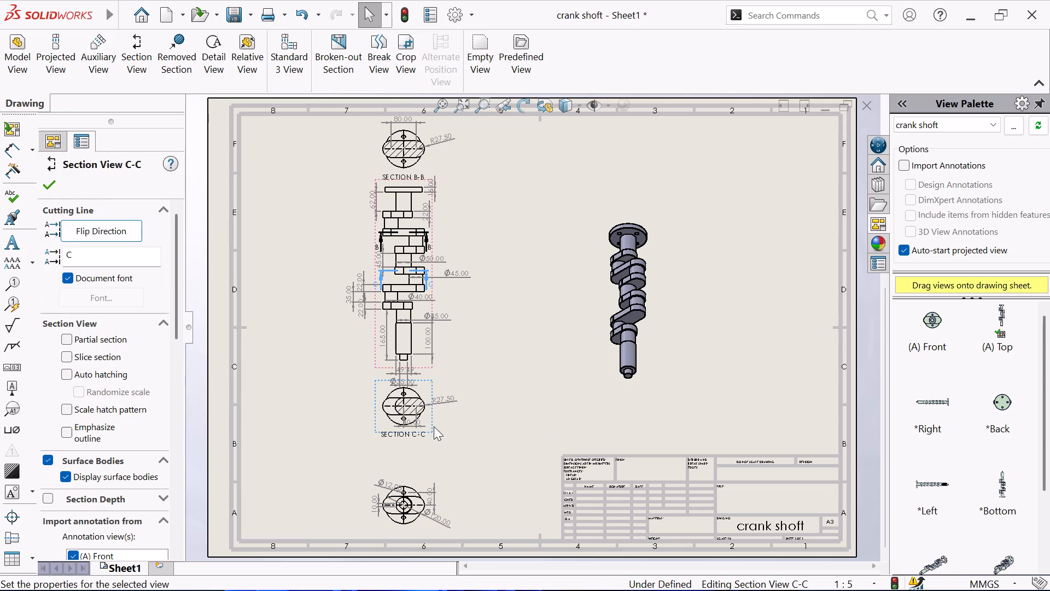
drag(434, 426, 435, 442)
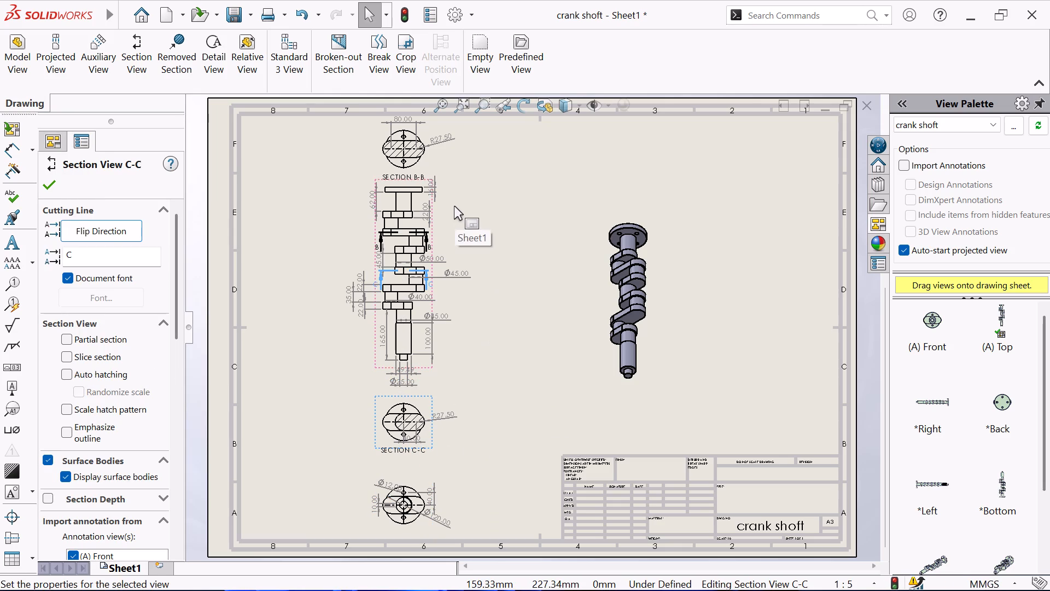
click(47, 188)
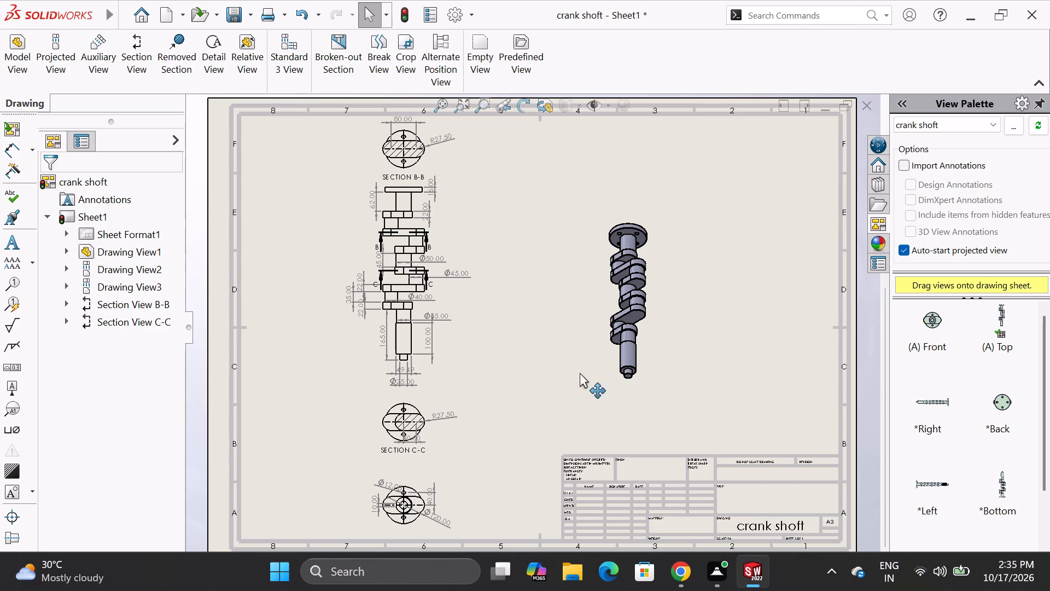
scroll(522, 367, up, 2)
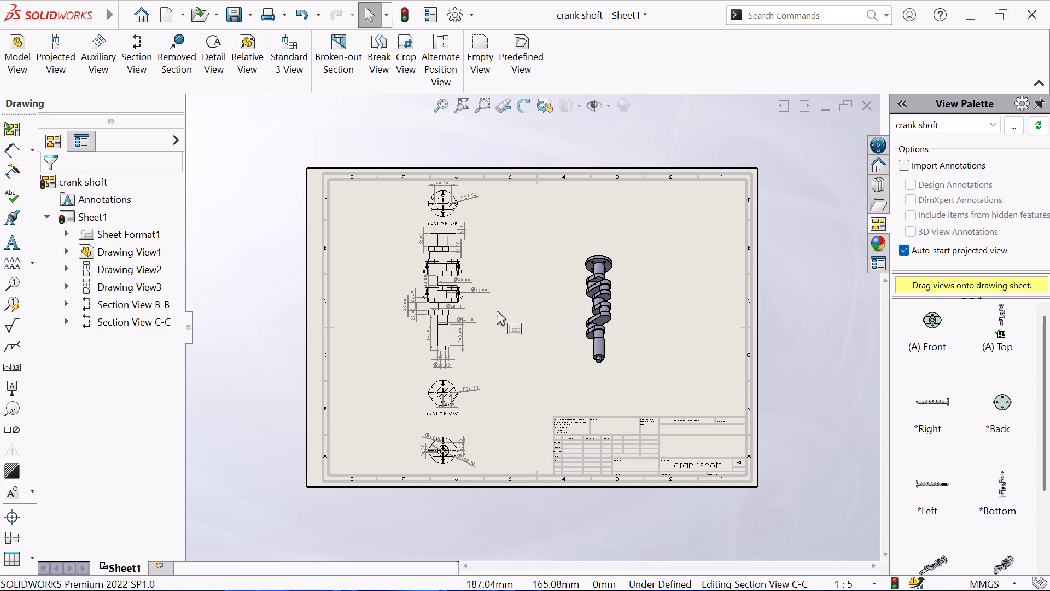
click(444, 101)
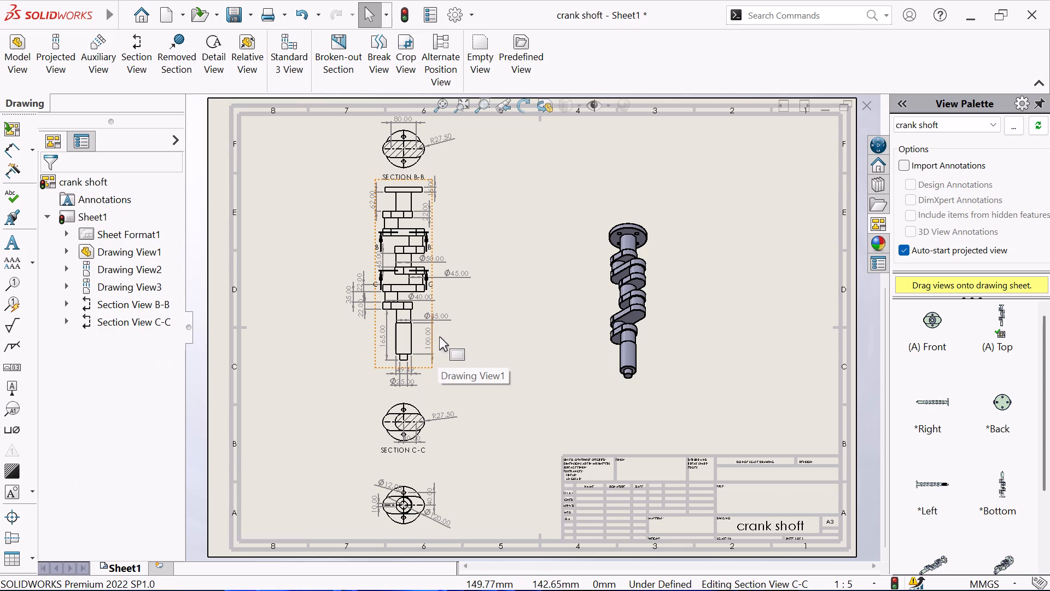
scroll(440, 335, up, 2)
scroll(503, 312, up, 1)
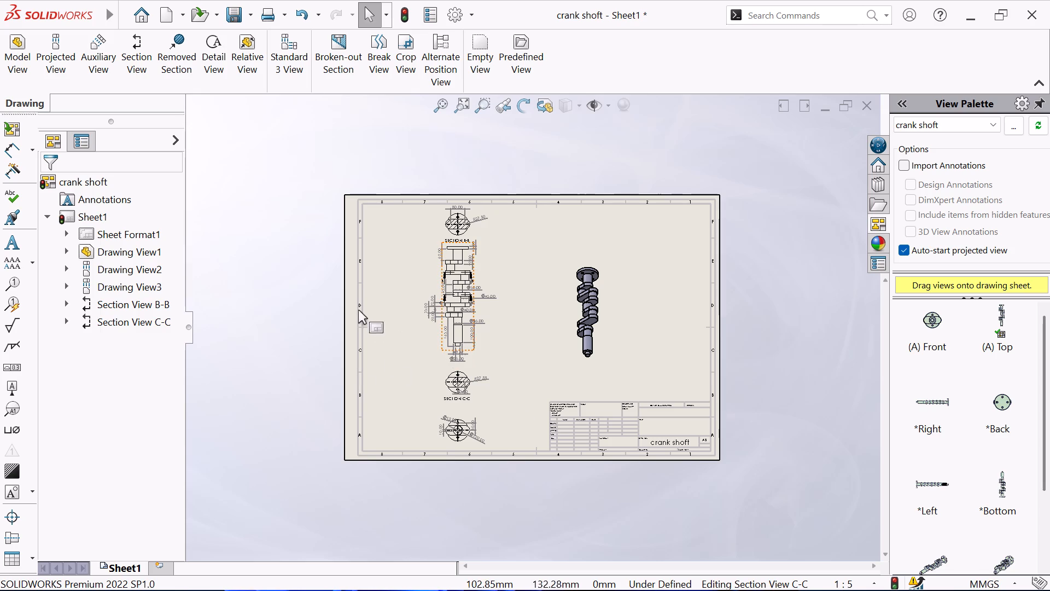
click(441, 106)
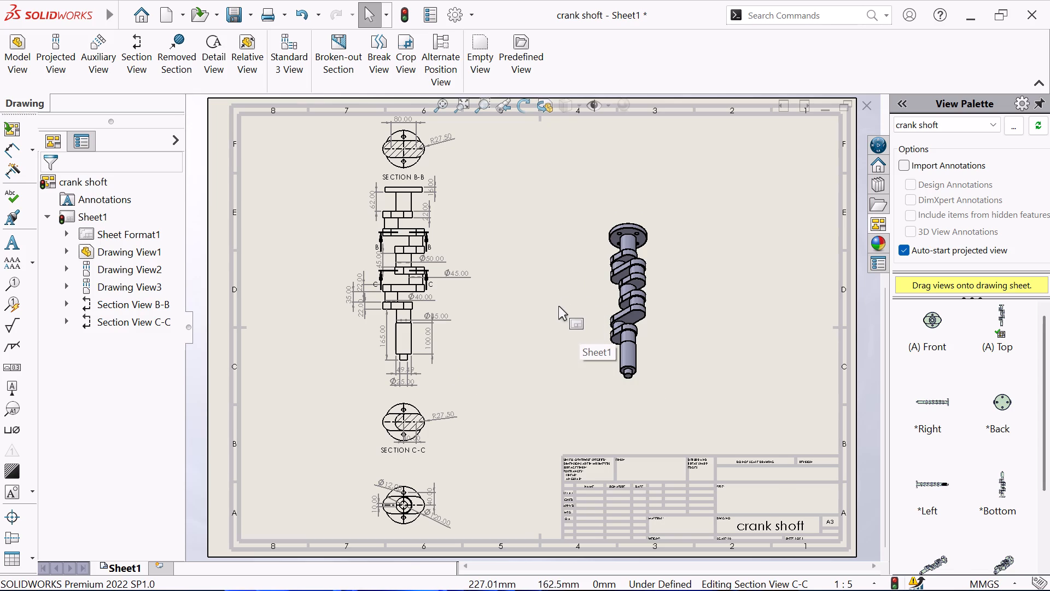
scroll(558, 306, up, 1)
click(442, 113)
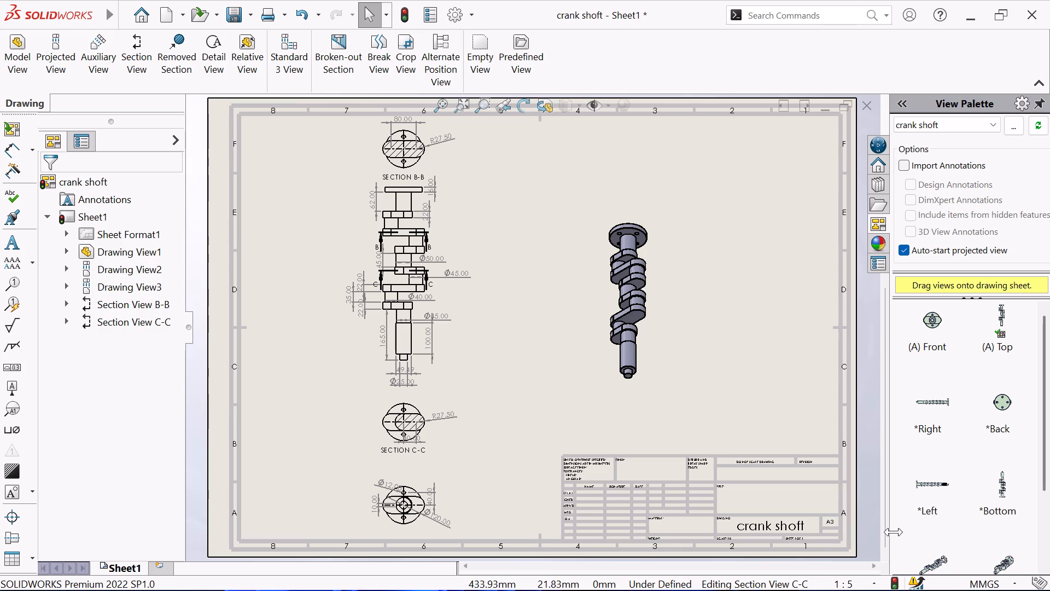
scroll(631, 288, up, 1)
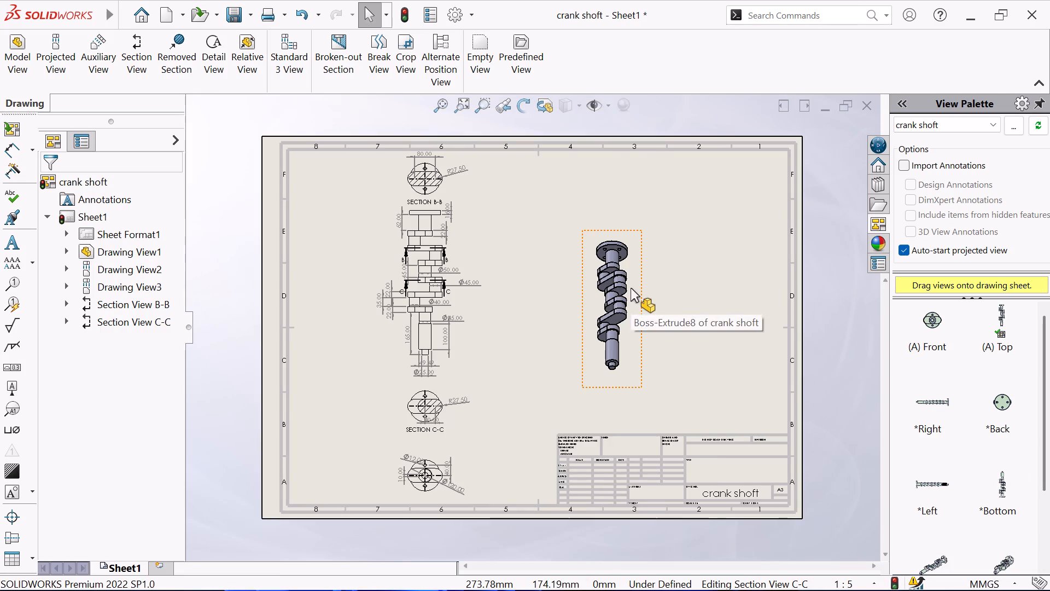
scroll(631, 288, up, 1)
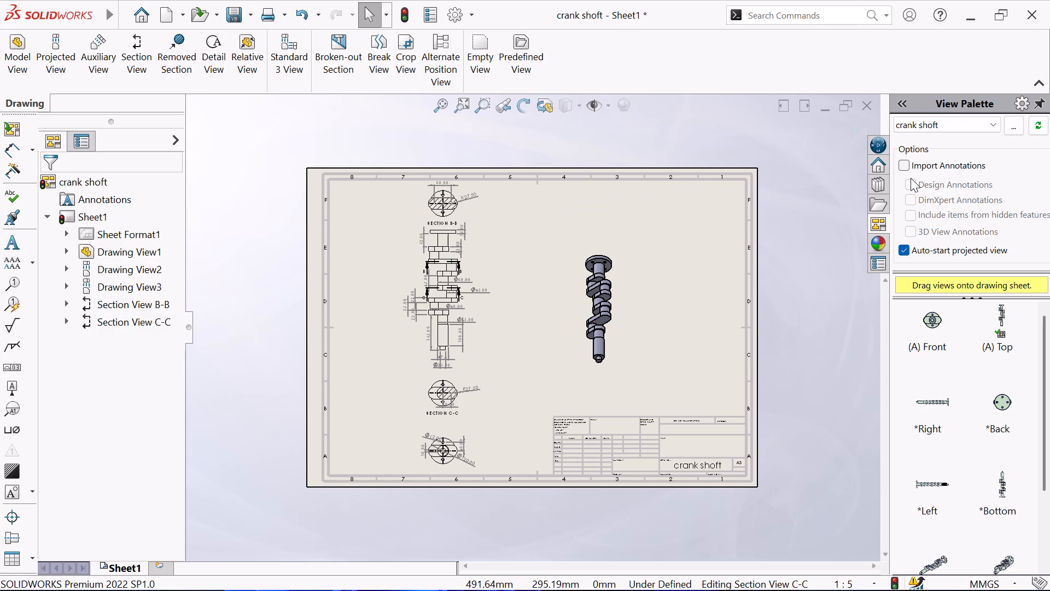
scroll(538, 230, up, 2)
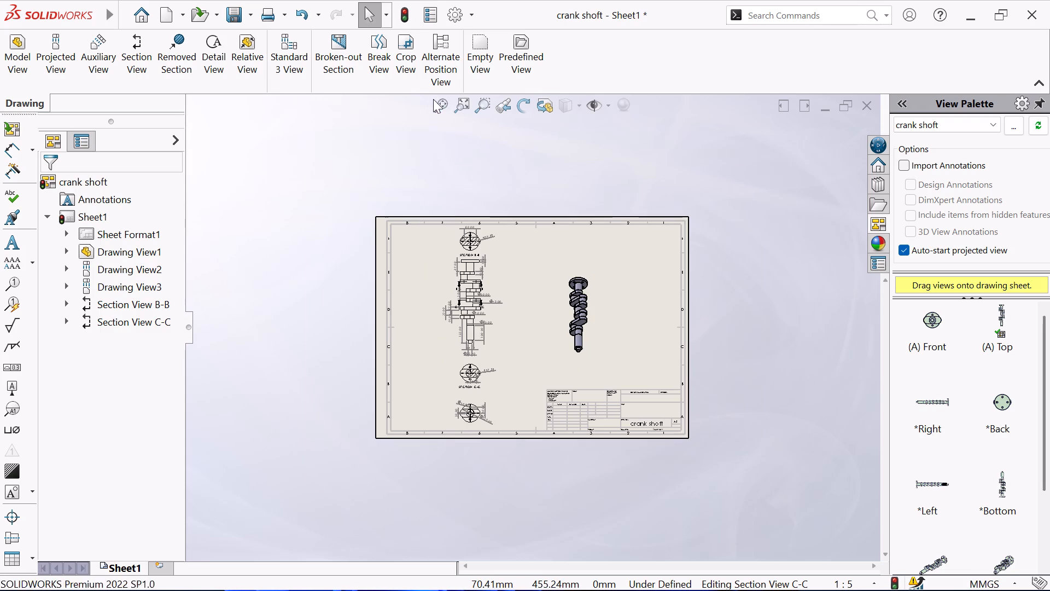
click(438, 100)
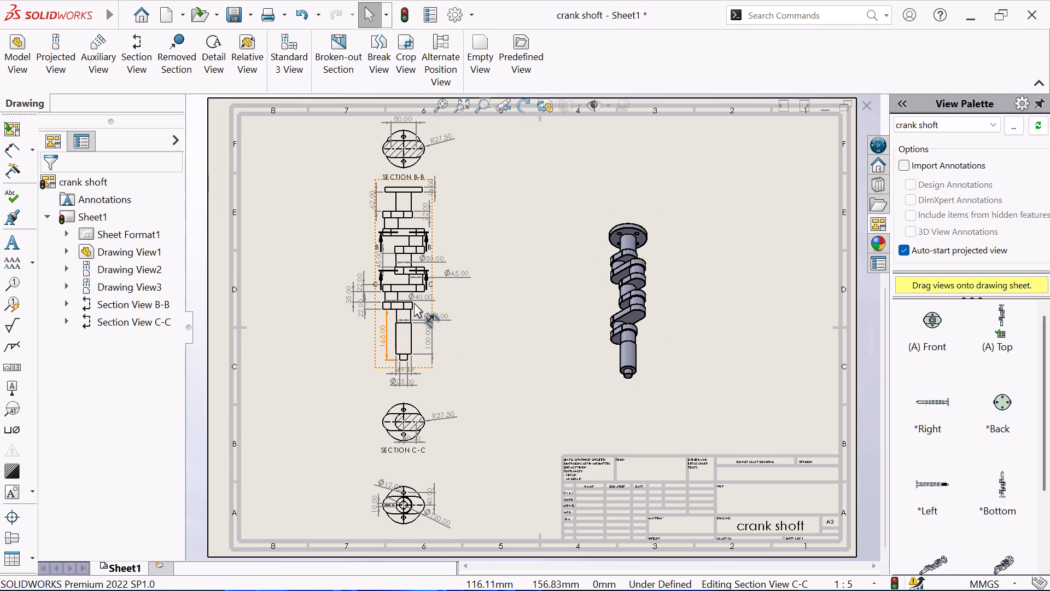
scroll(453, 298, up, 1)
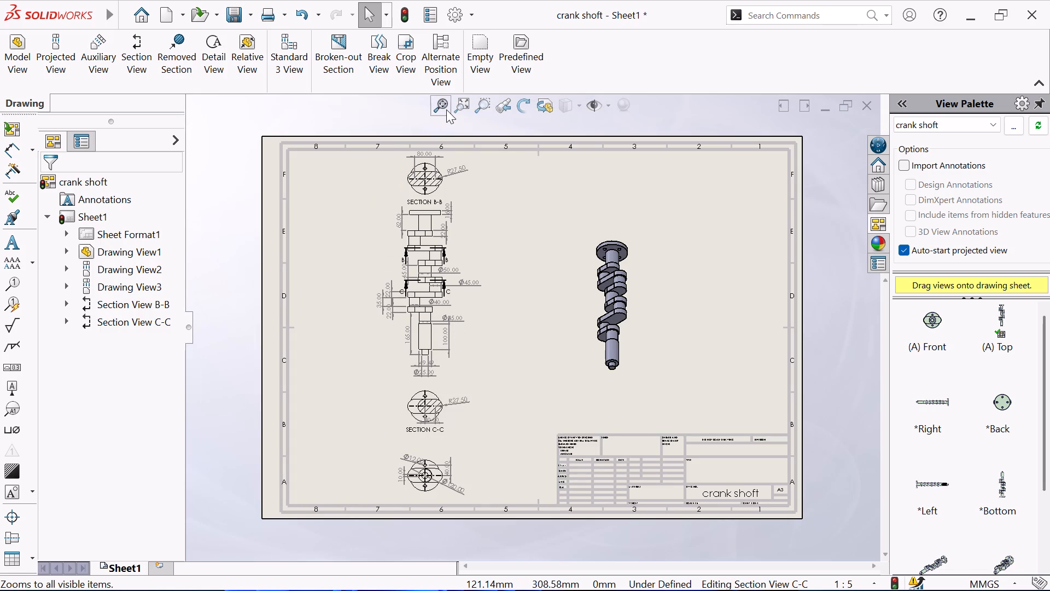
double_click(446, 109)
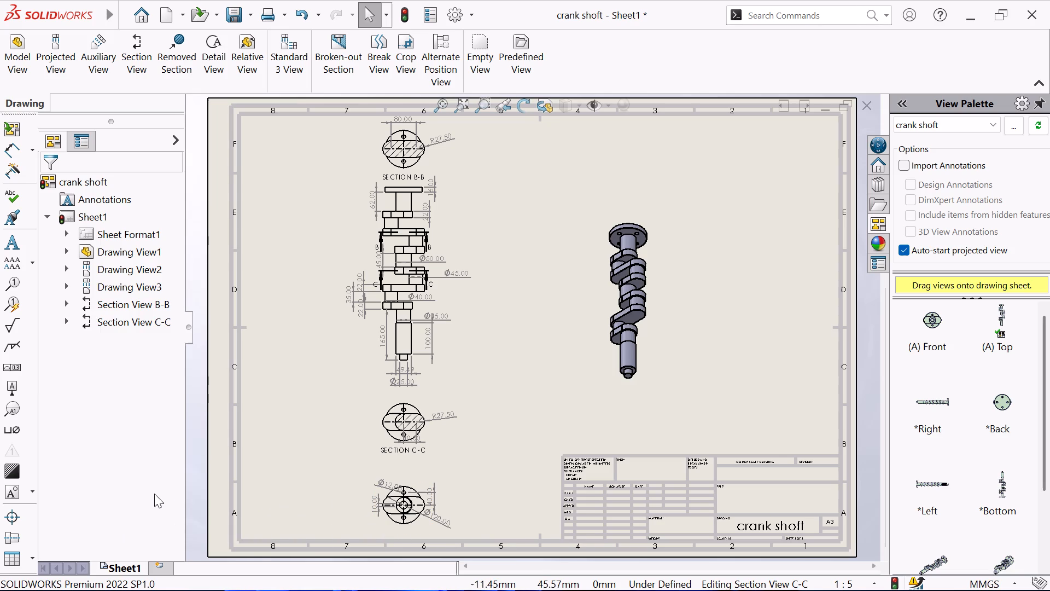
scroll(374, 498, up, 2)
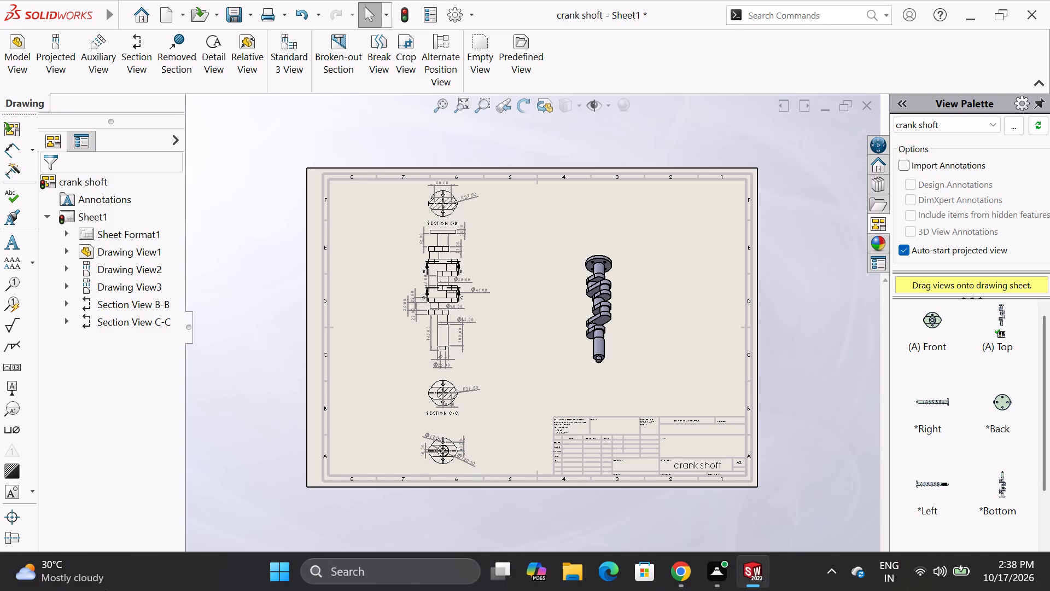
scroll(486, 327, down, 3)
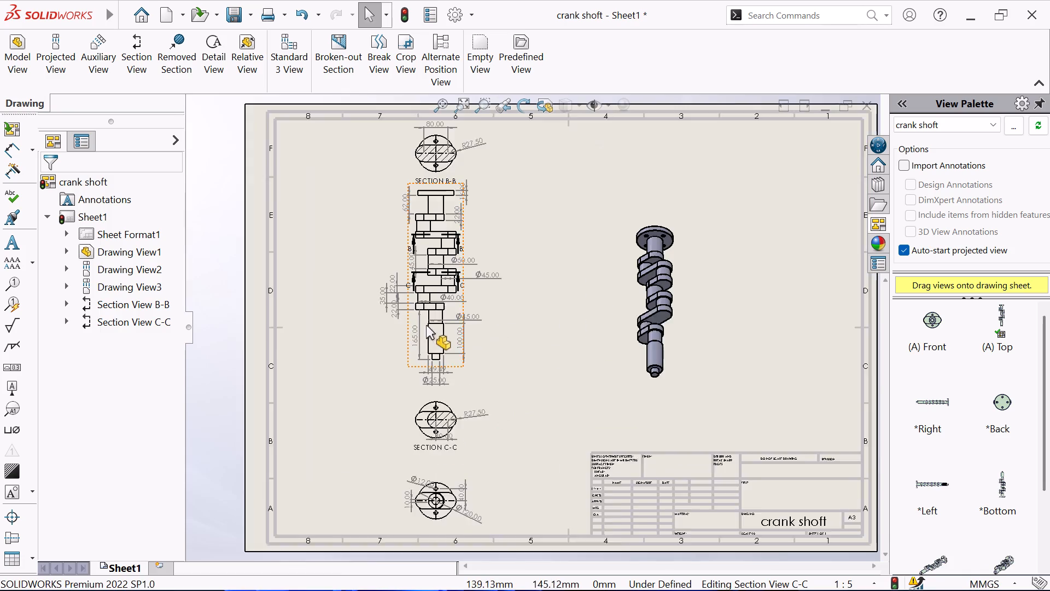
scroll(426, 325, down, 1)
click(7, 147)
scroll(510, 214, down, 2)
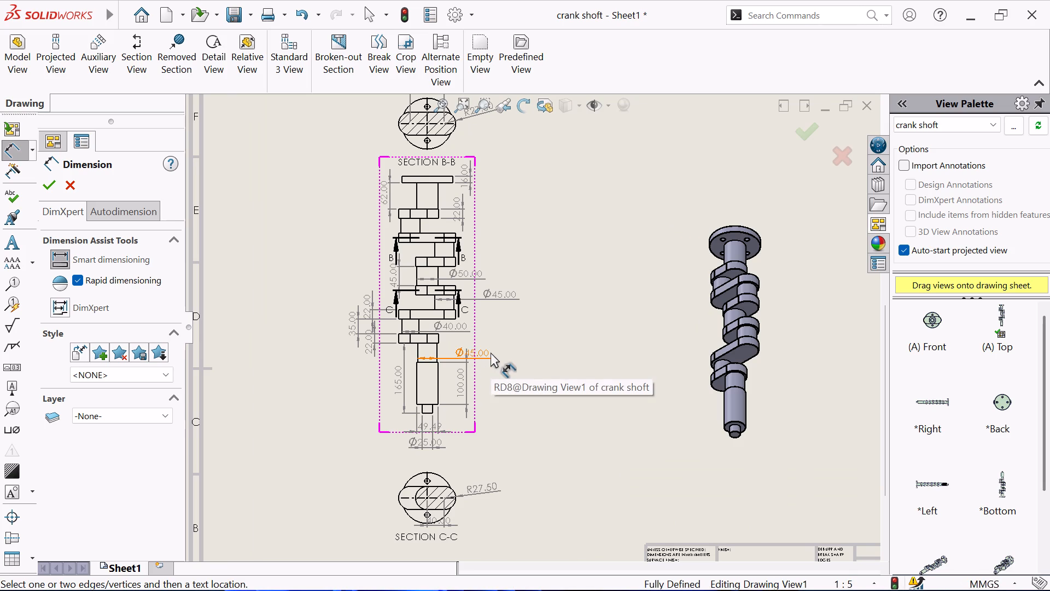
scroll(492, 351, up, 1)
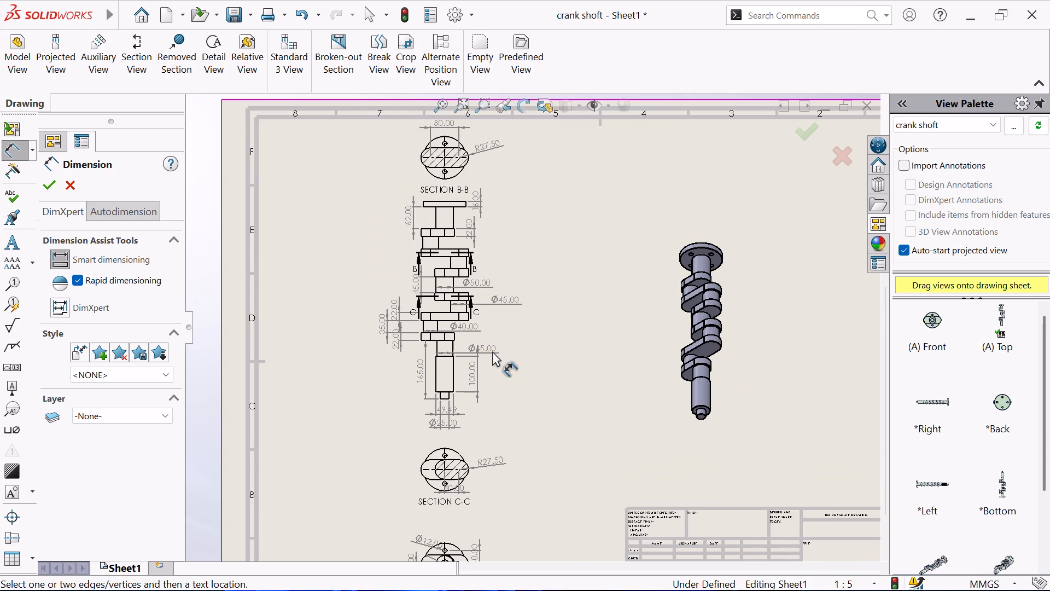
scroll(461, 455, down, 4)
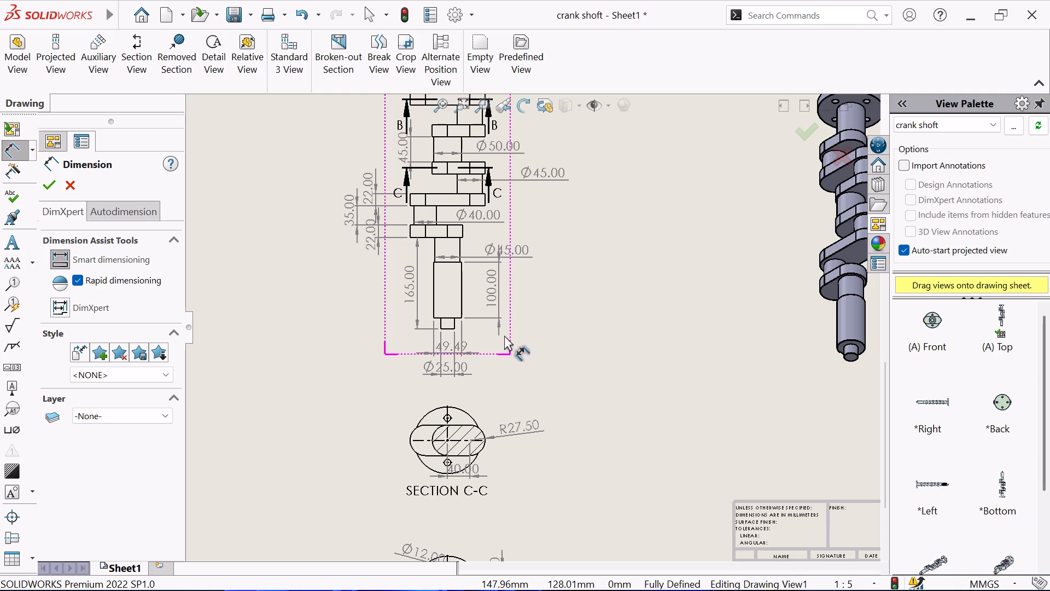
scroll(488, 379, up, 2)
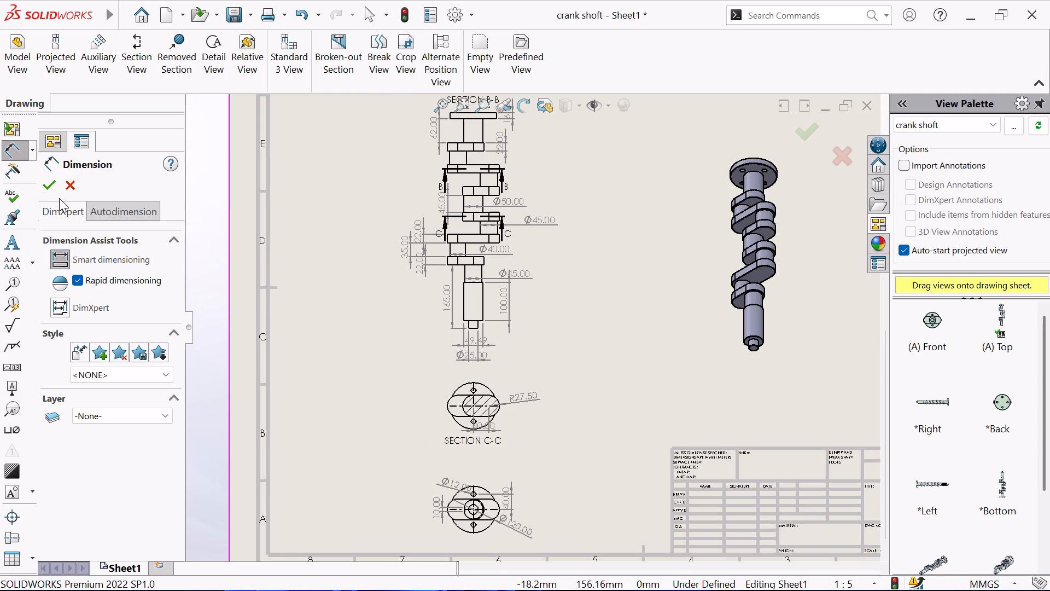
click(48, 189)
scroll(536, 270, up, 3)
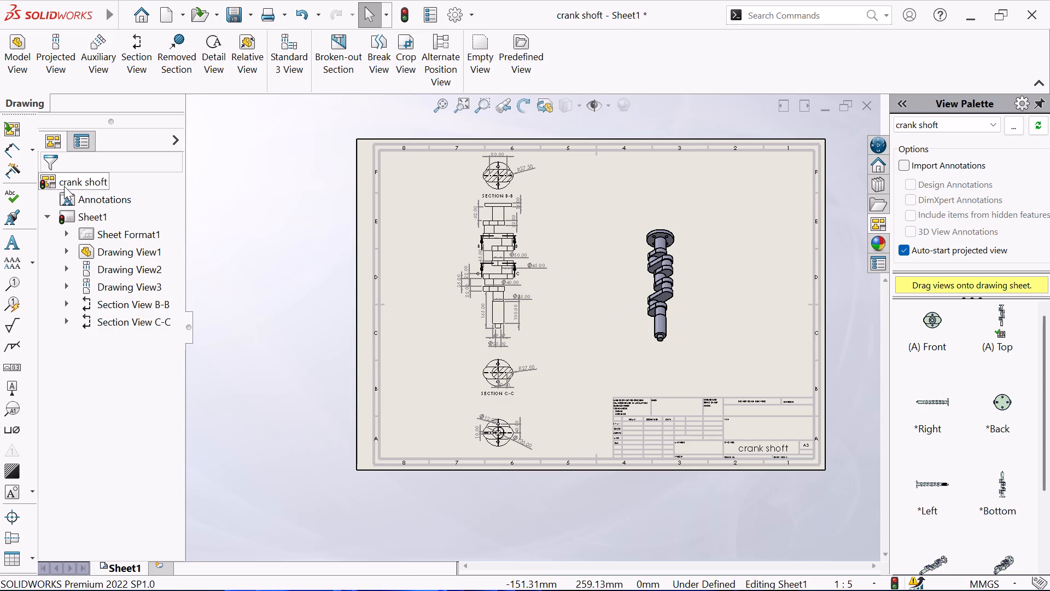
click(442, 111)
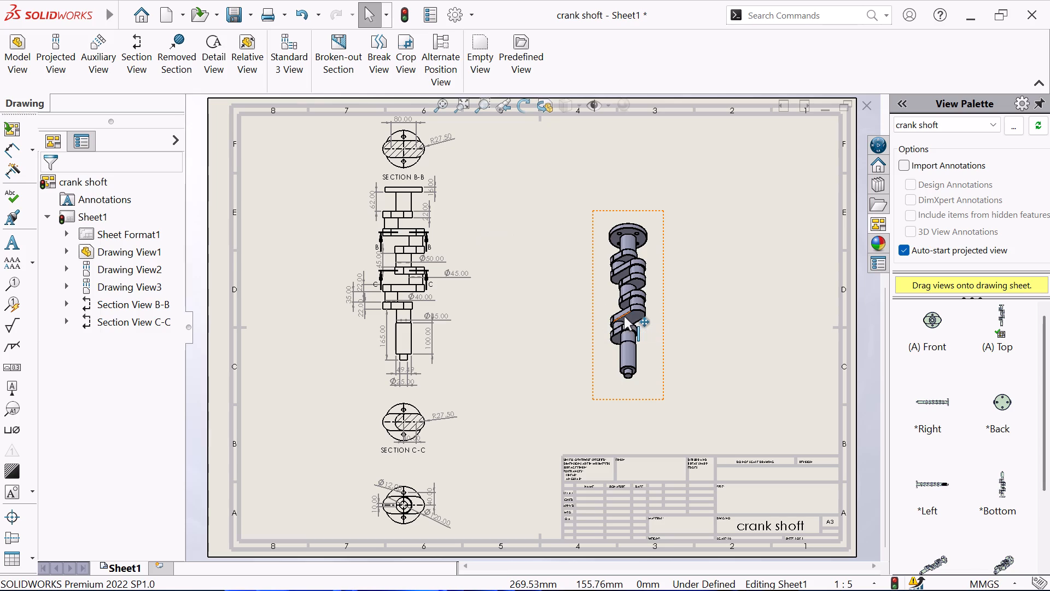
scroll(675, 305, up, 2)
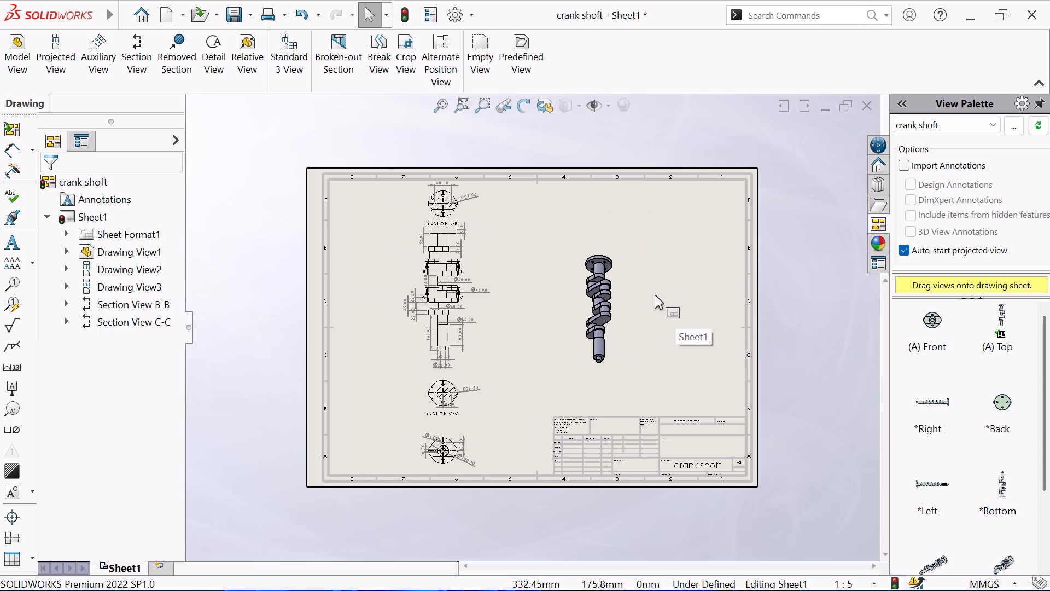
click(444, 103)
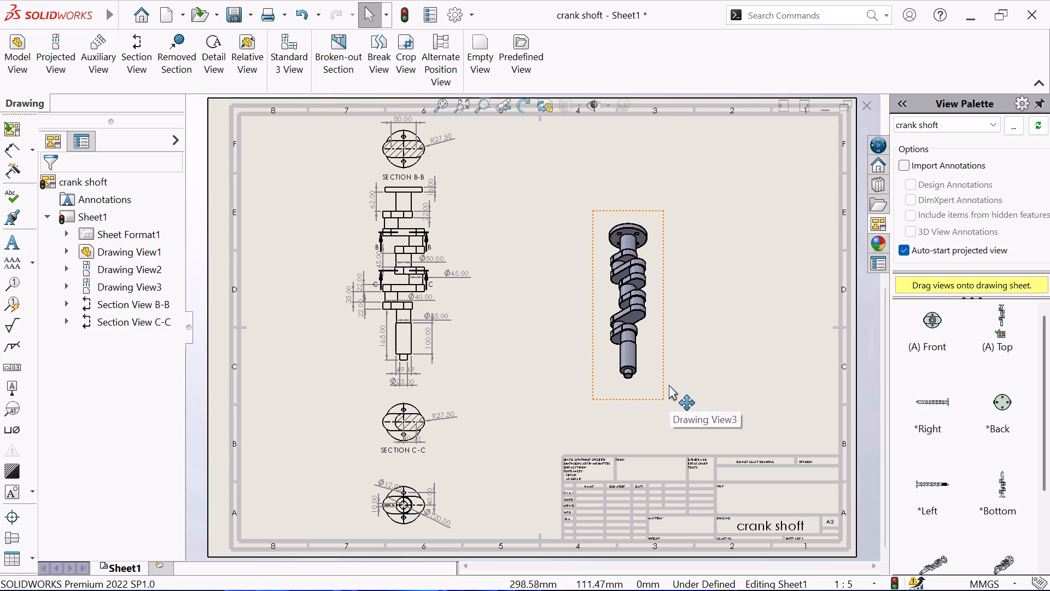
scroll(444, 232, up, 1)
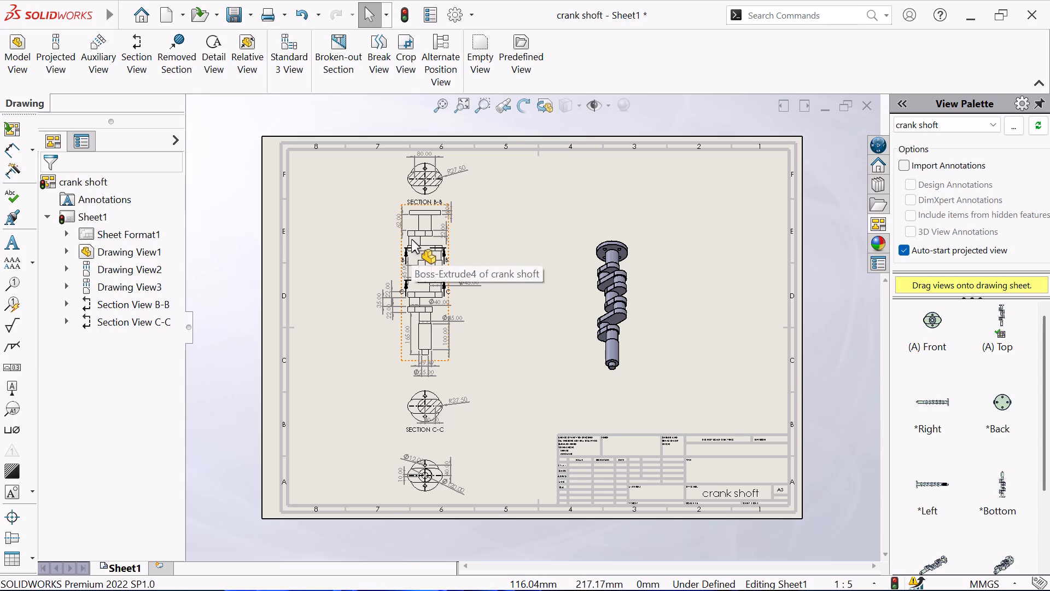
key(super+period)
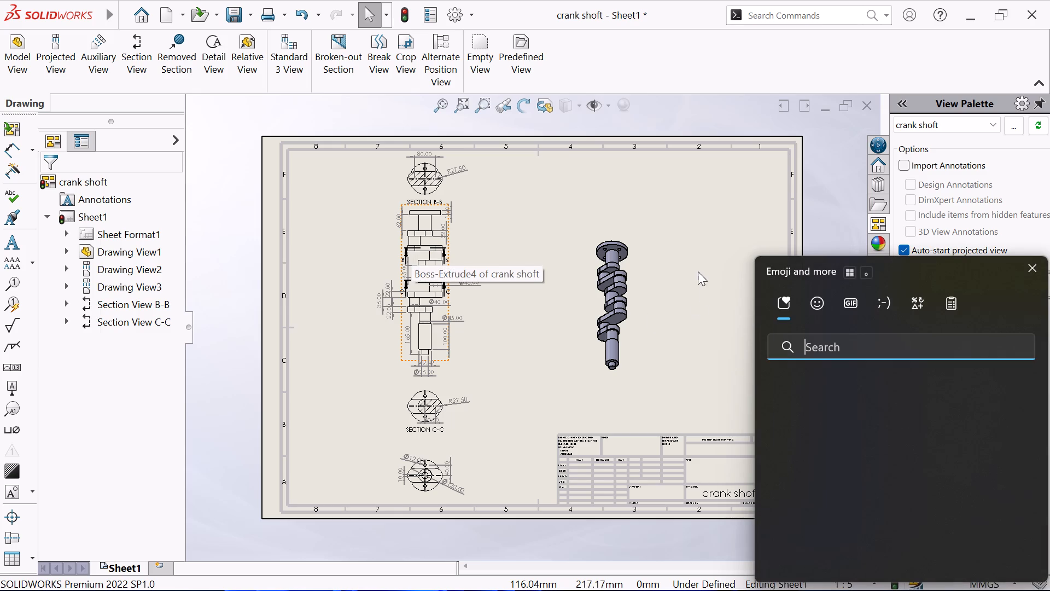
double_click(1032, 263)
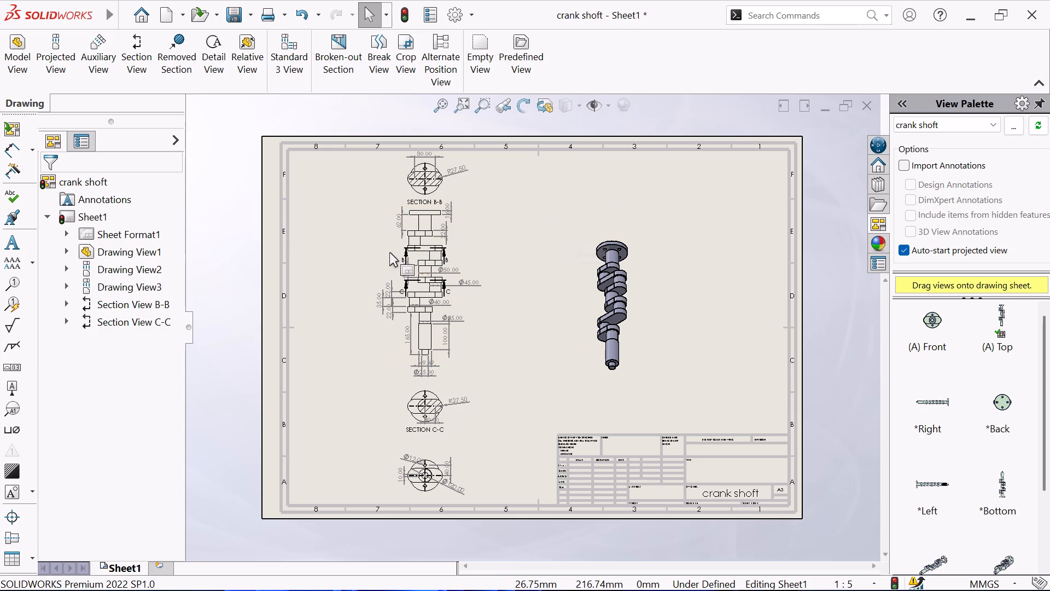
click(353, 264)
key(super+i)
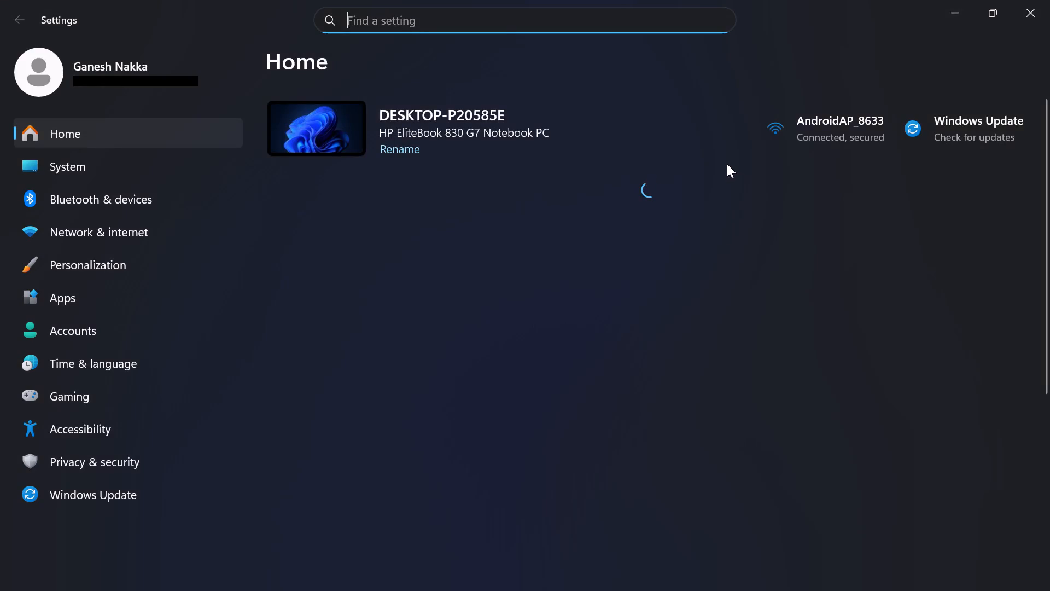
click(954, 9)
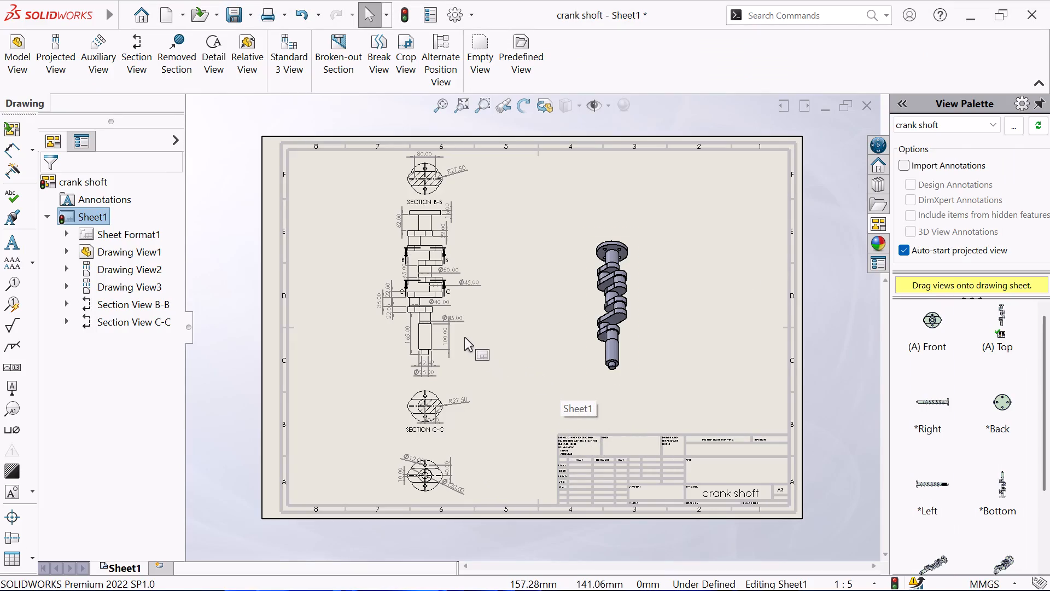
Save the drawing as "crank shoft draftting" in the SOLIDWORKS Drawing format in the solid modiling folder.
click(445, 107)
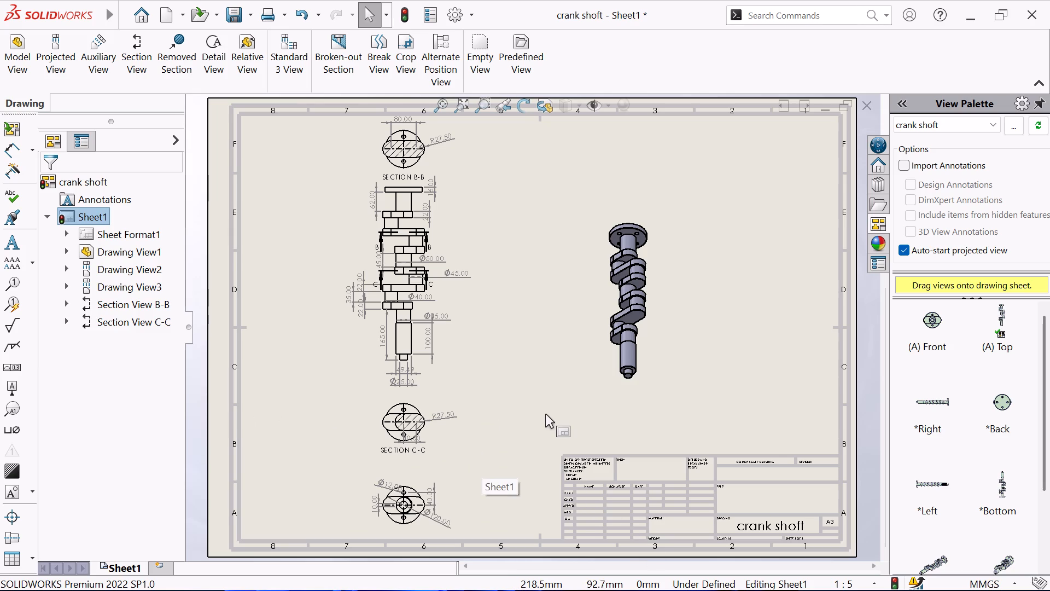
key(ctrl+s)
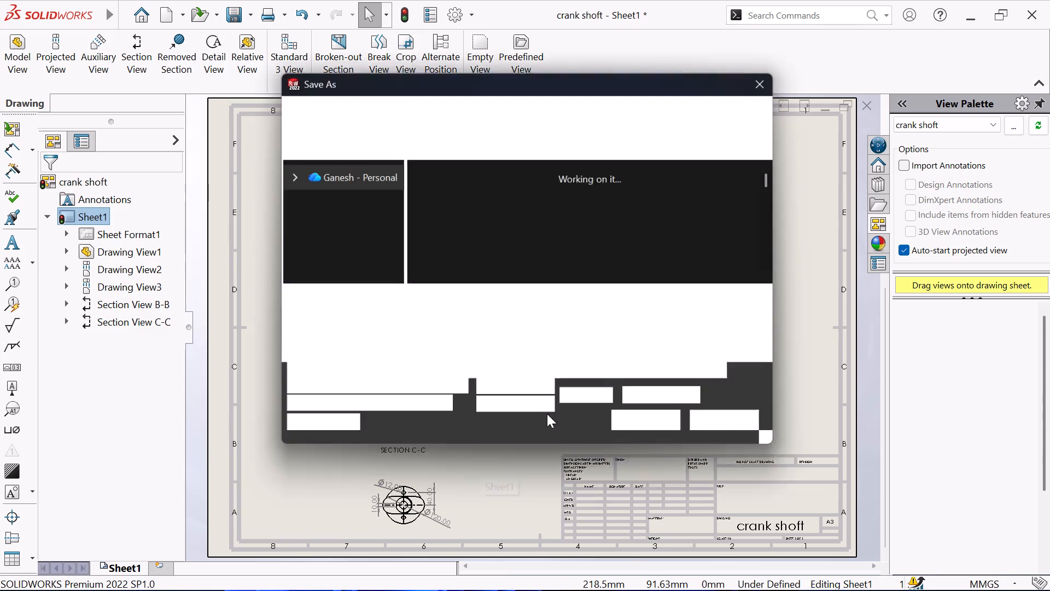
click(453, 301)
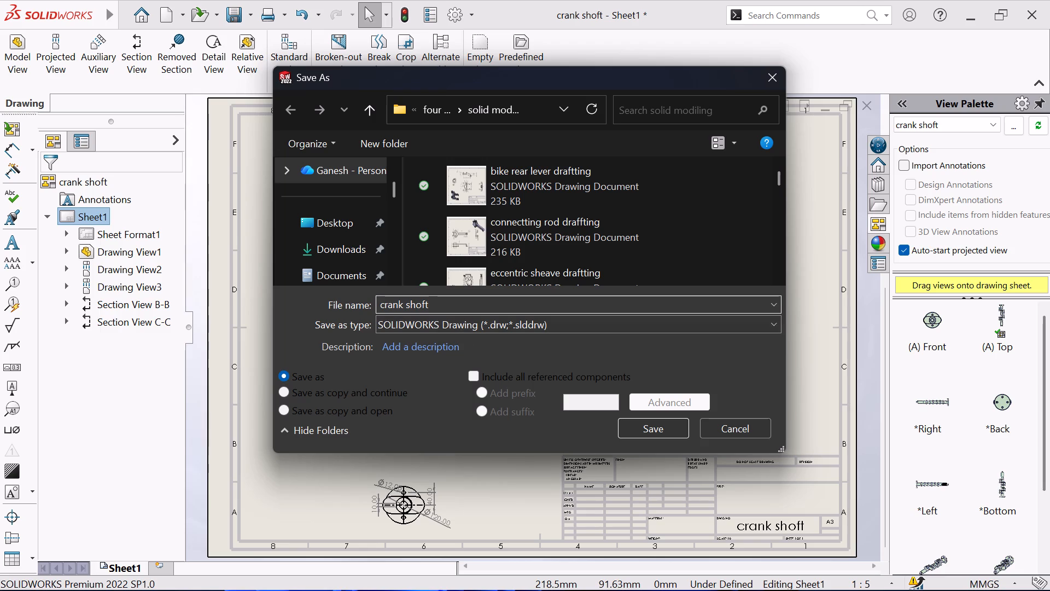
key(space)
text(dra)
key(f)
text(tting)
scroll(491, 309, up, 1)
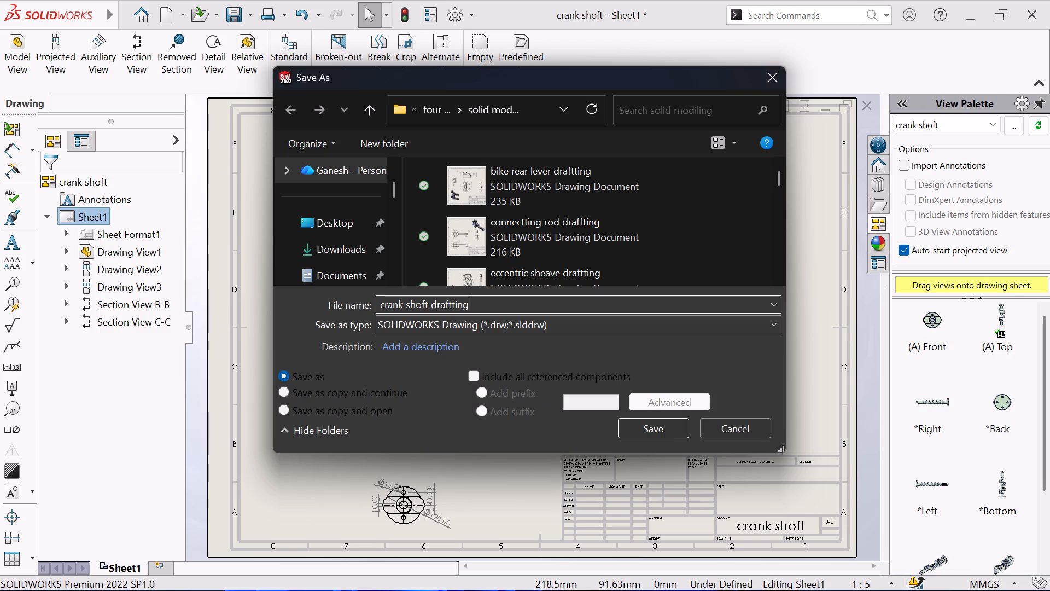
click(664, 431)
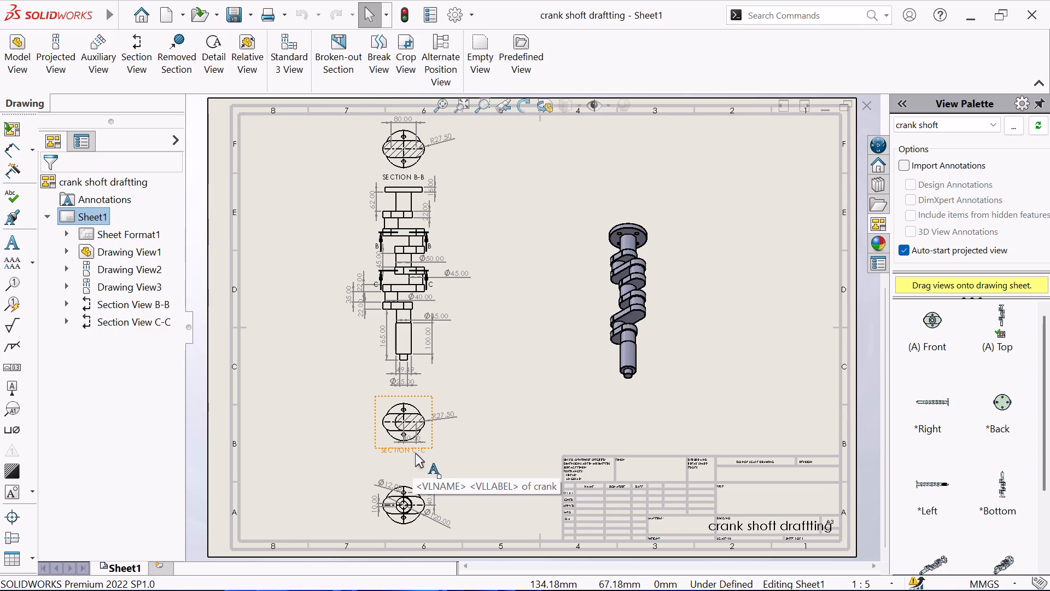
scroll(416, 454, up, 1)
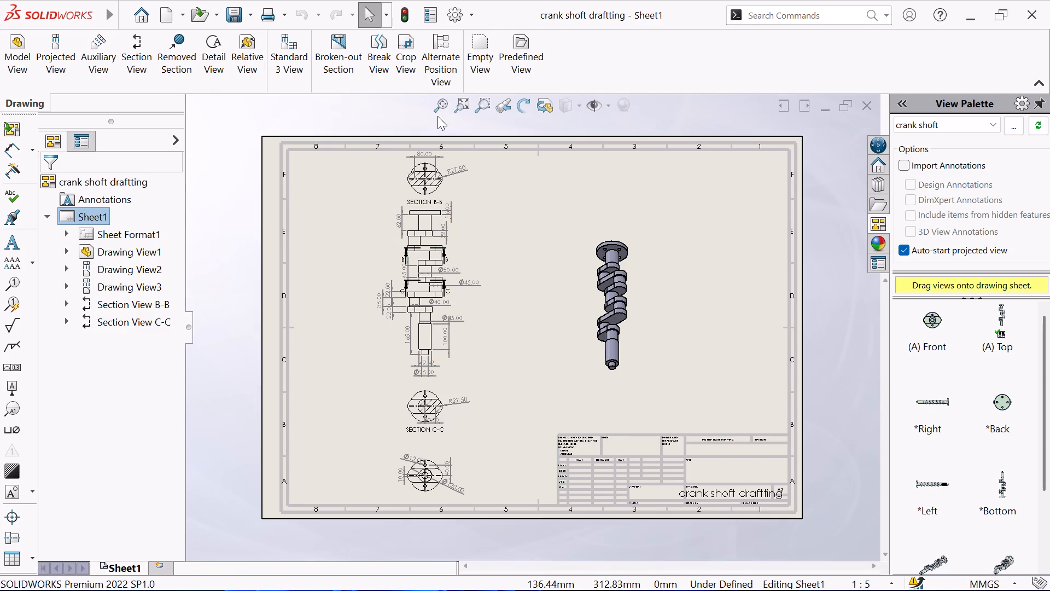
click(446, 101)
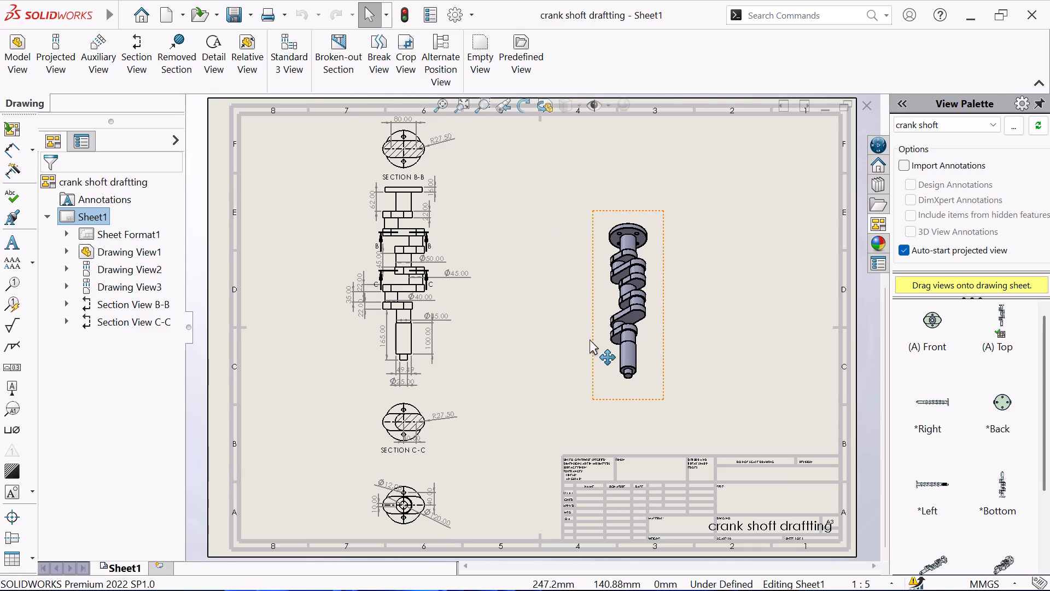